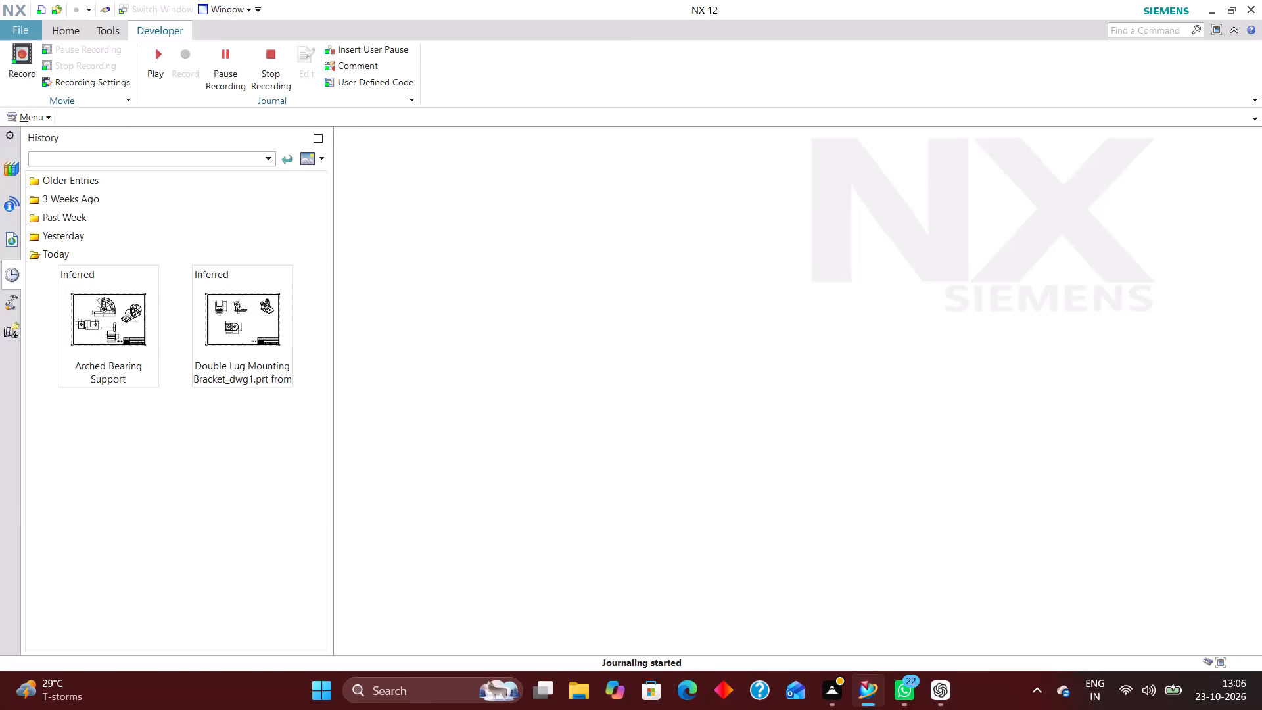
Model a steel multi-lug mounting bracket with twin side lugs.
Create a new millimetre part from the Model template in the Mechanical Components\Multi-Lug Mounting Bracket folder.
left_click(9, 27)
left_click(48, 49)
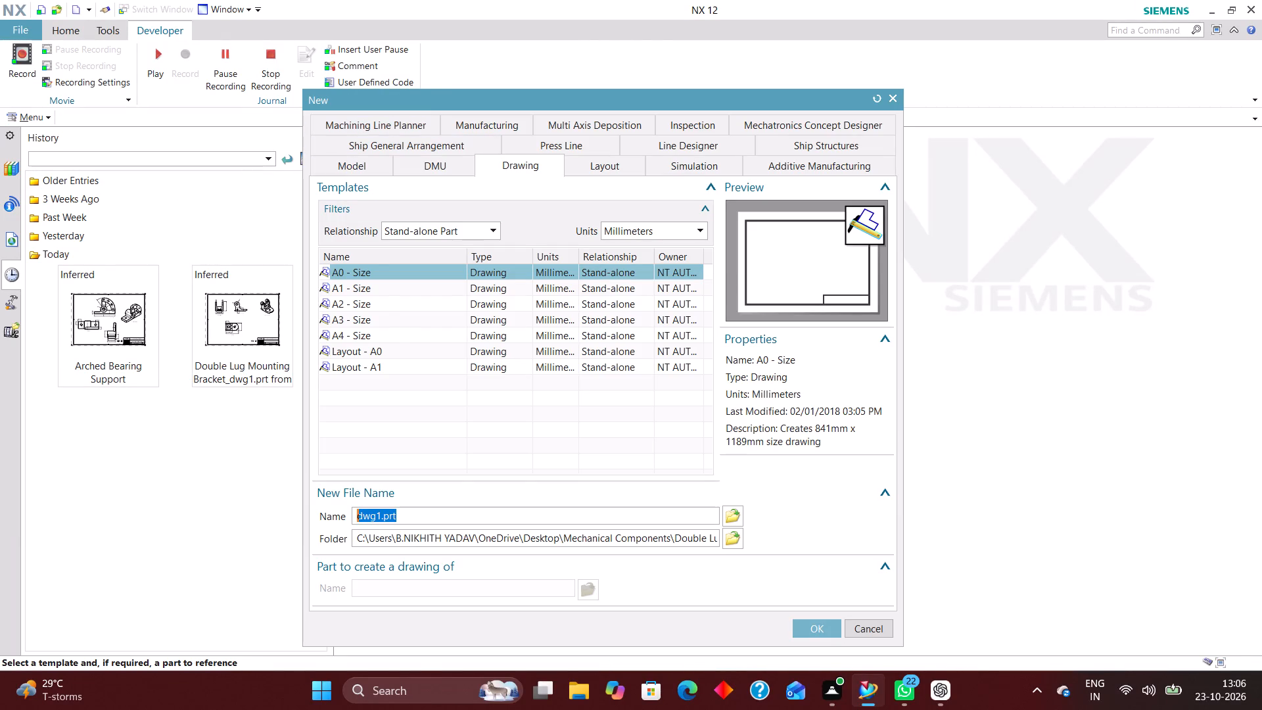
left_click(330, 162)
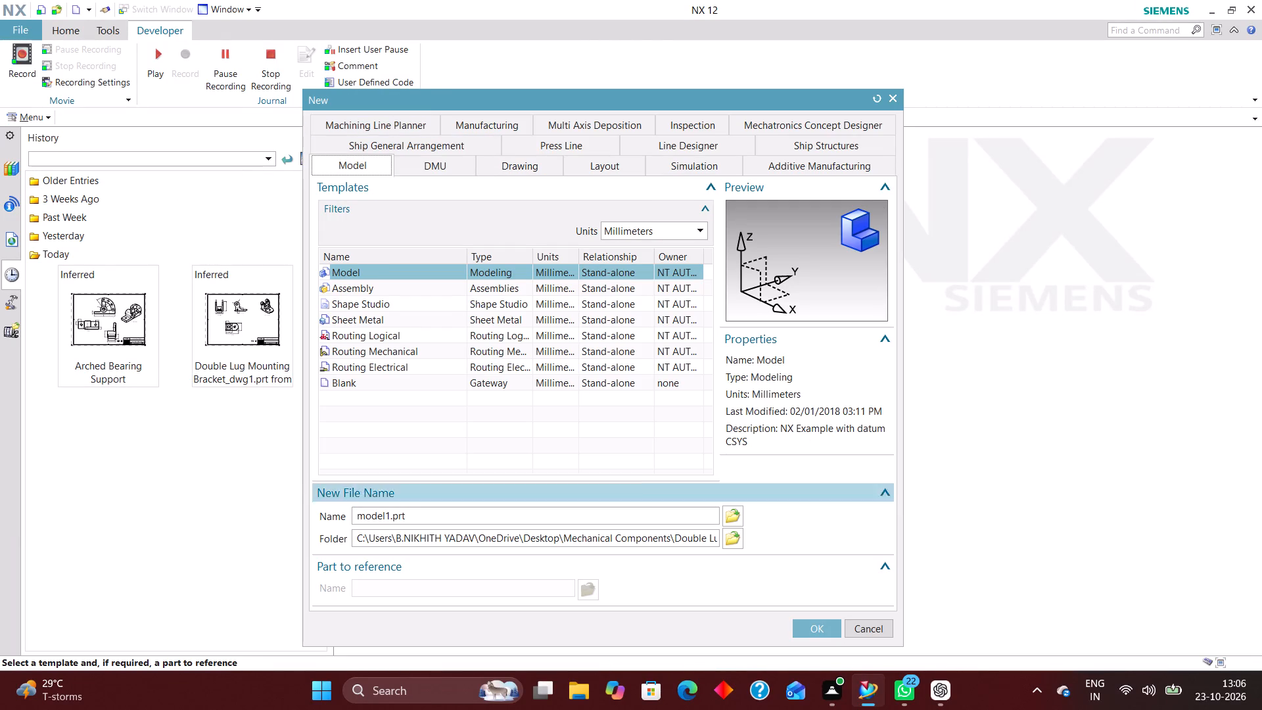
left_click(731, 543)
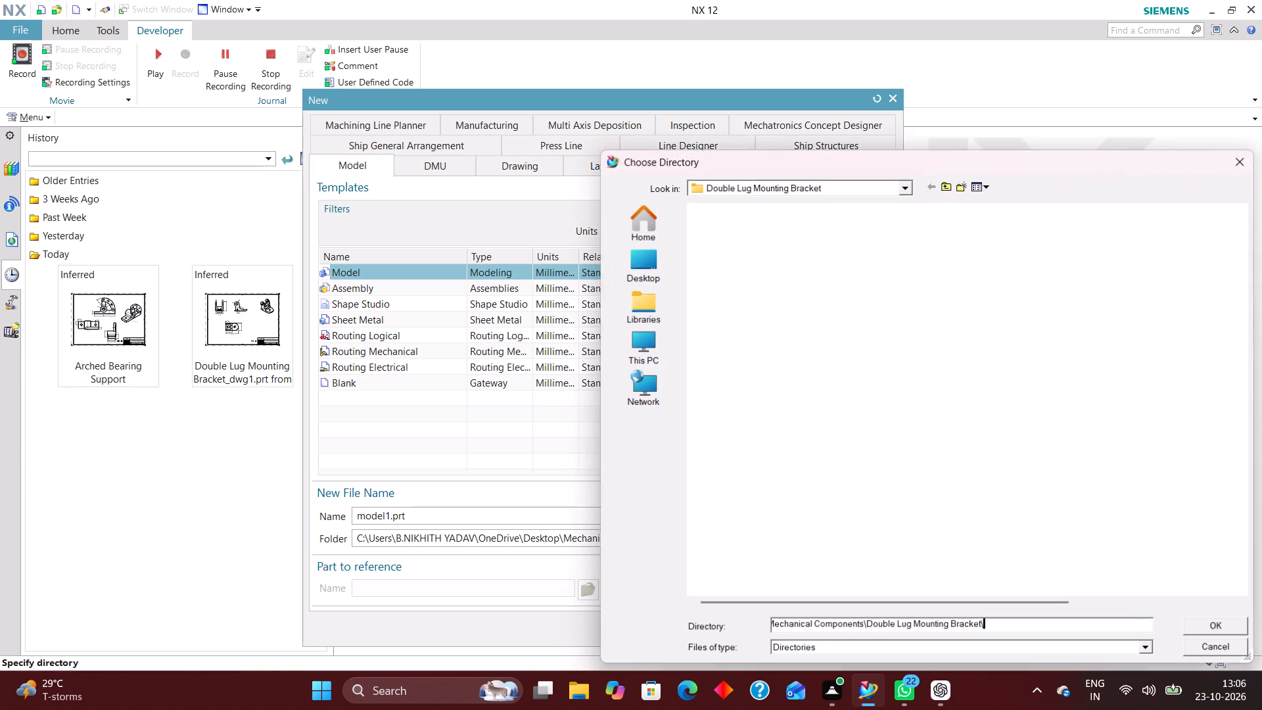
left_click(945, 183)
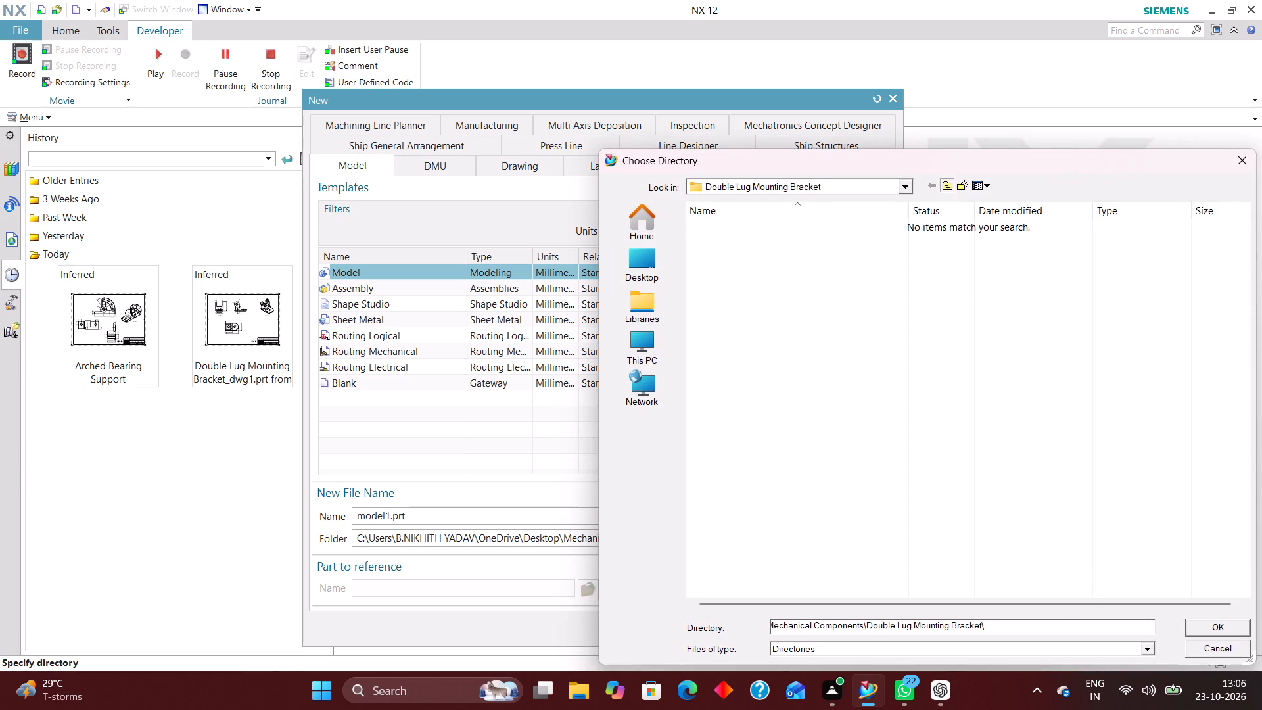
double_click(741, 275)
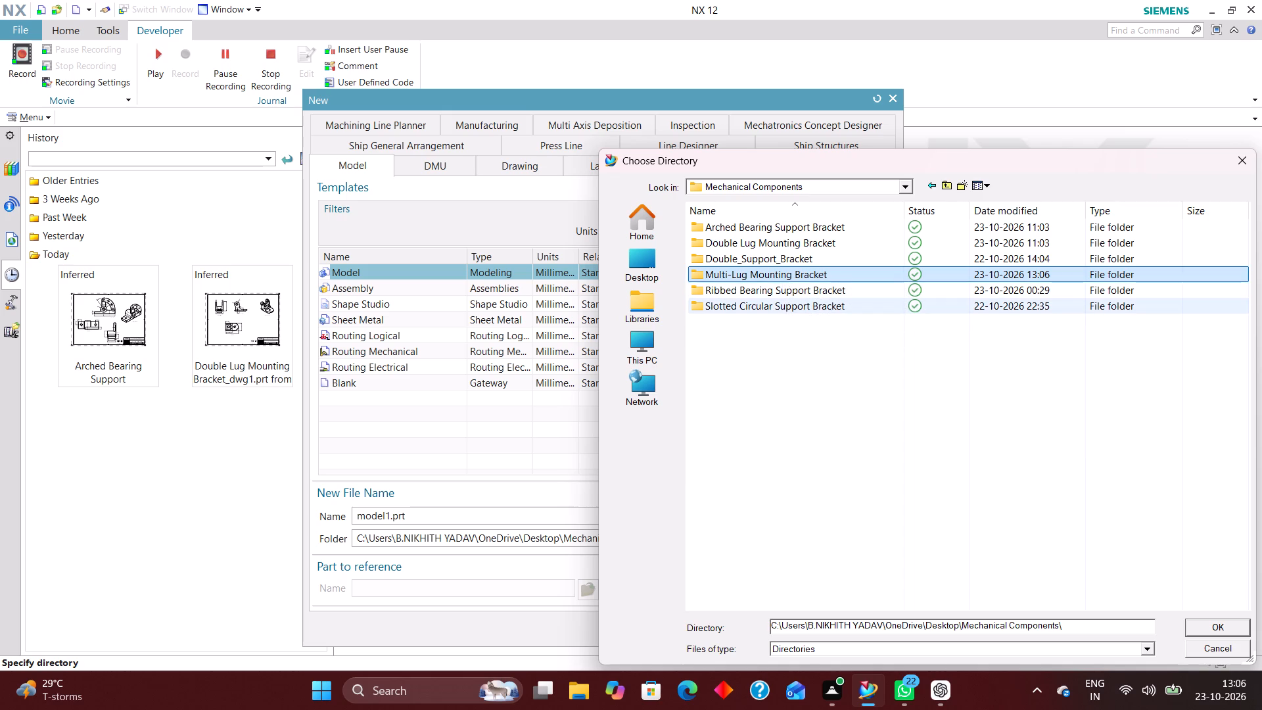
double_click(837, 272)
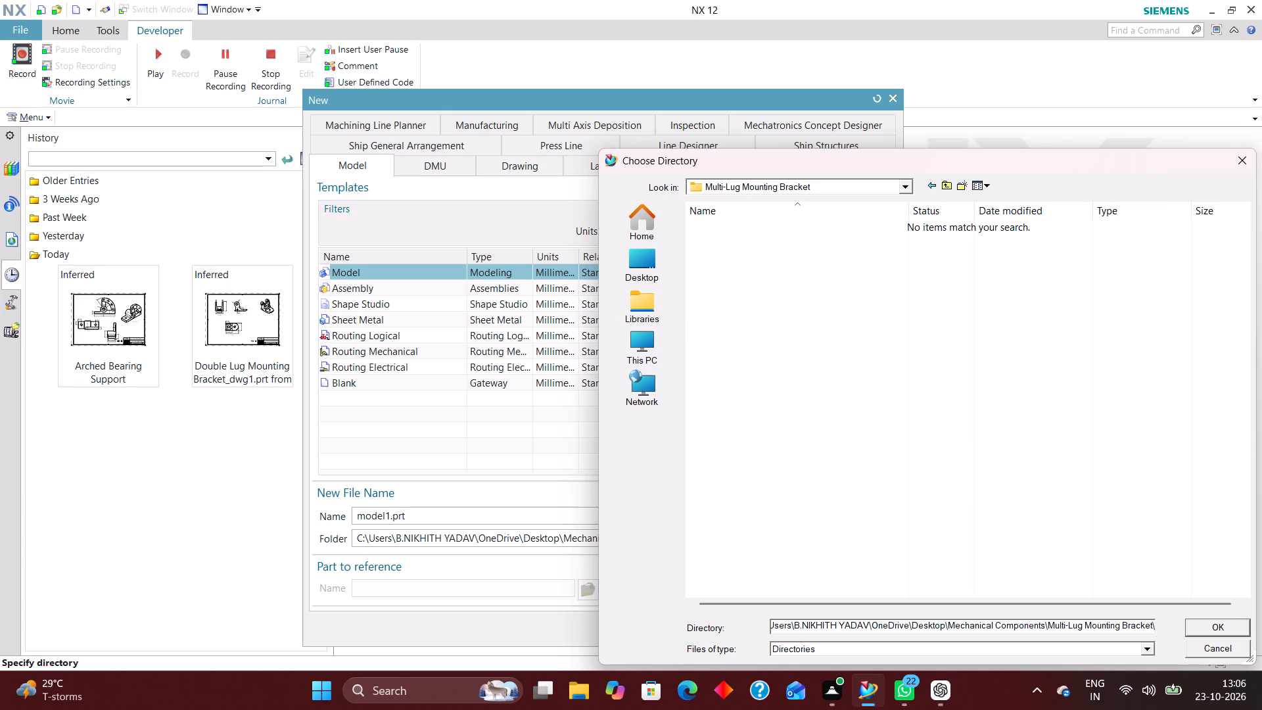
left_click(1213, 628)
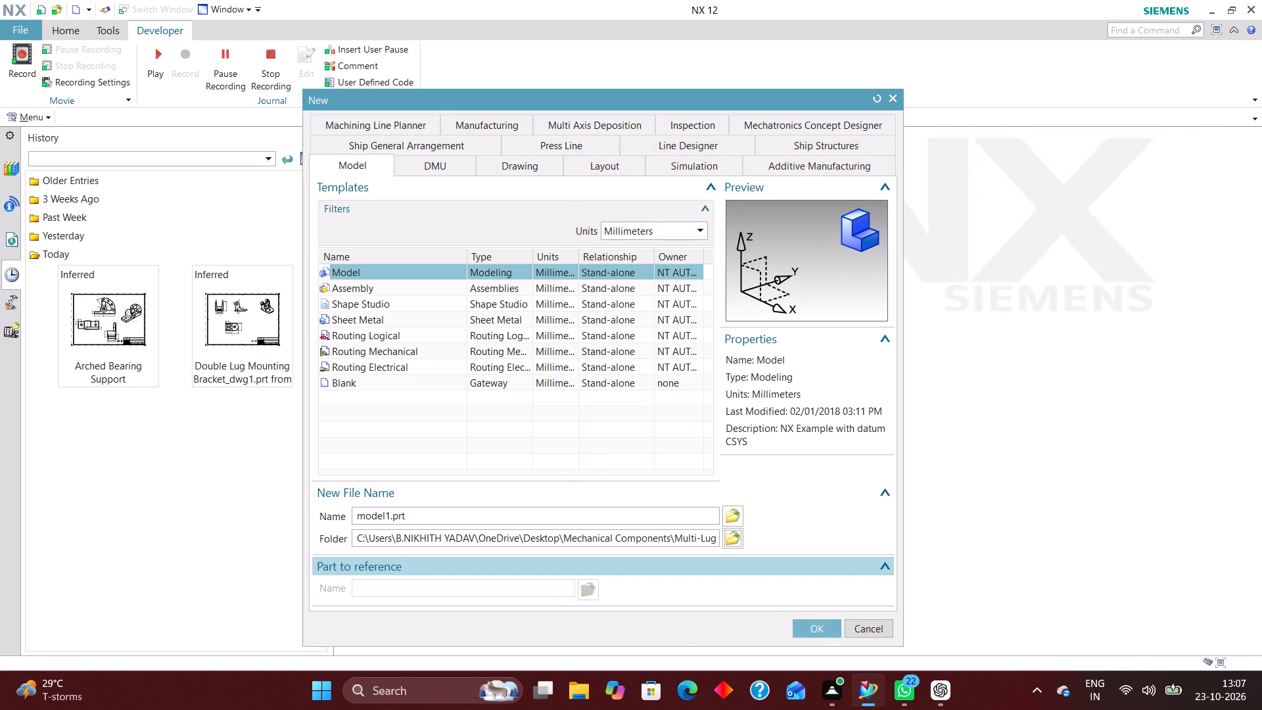
left_click(826, 632)
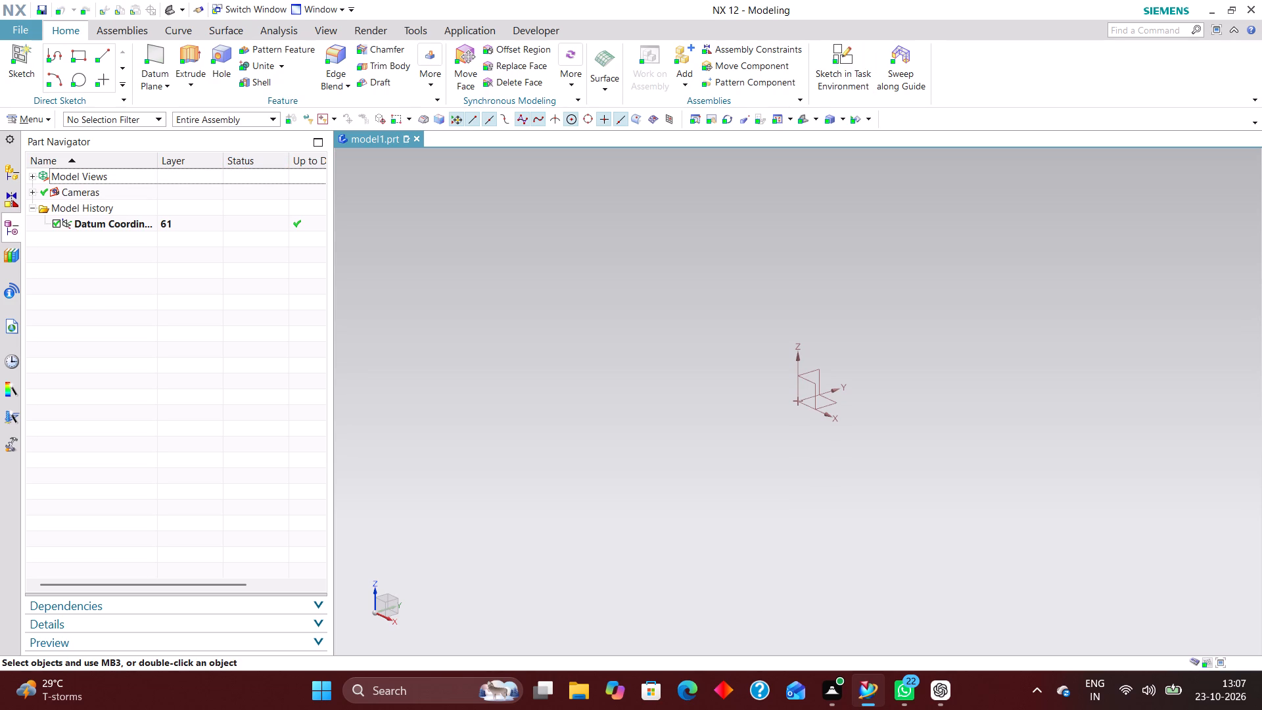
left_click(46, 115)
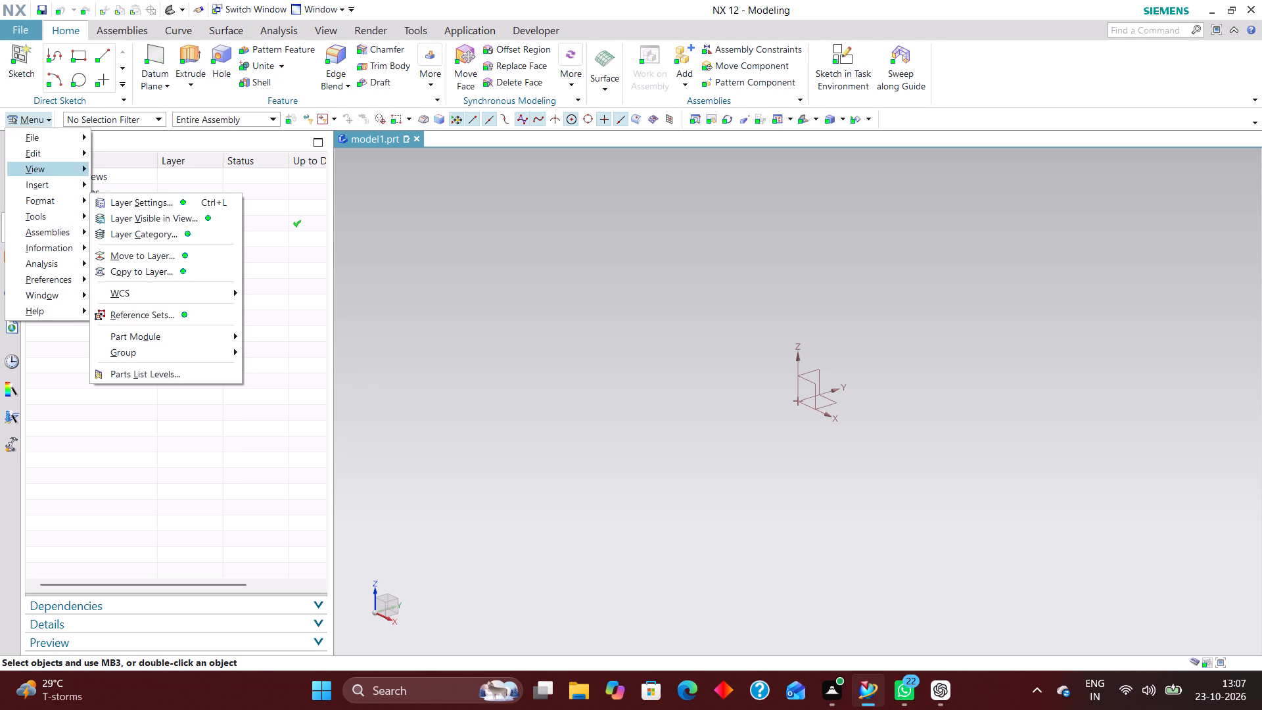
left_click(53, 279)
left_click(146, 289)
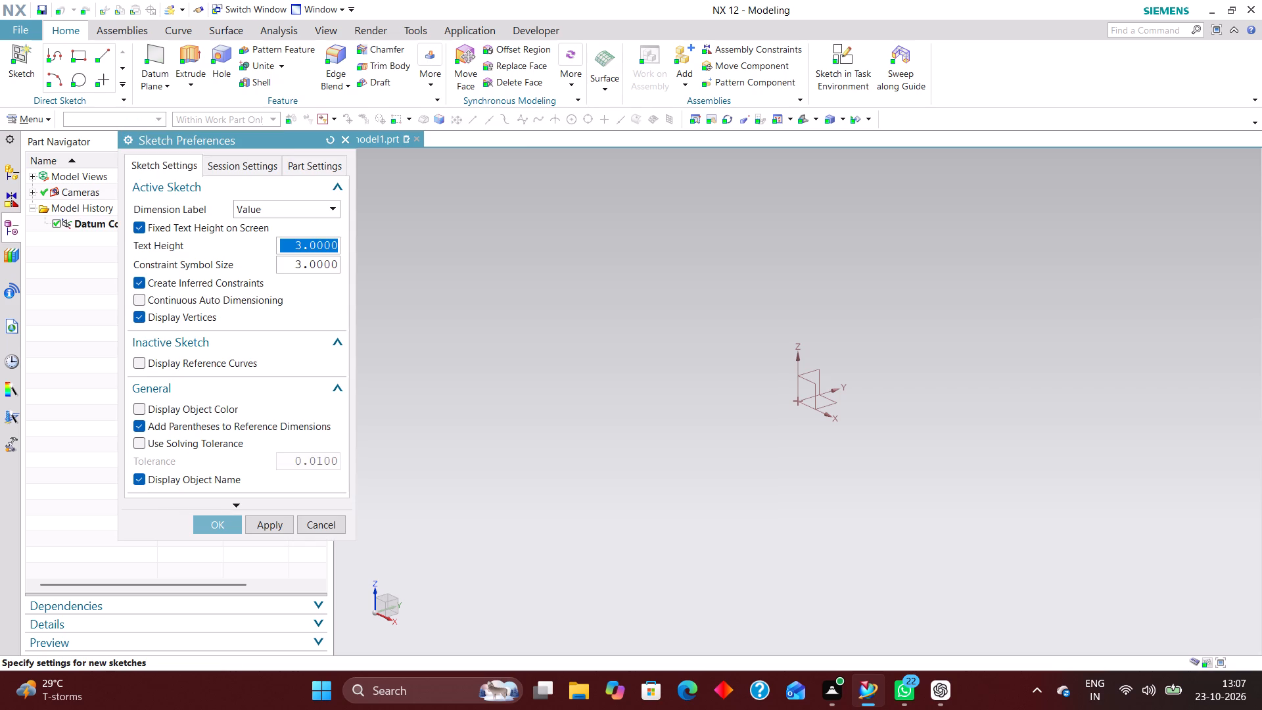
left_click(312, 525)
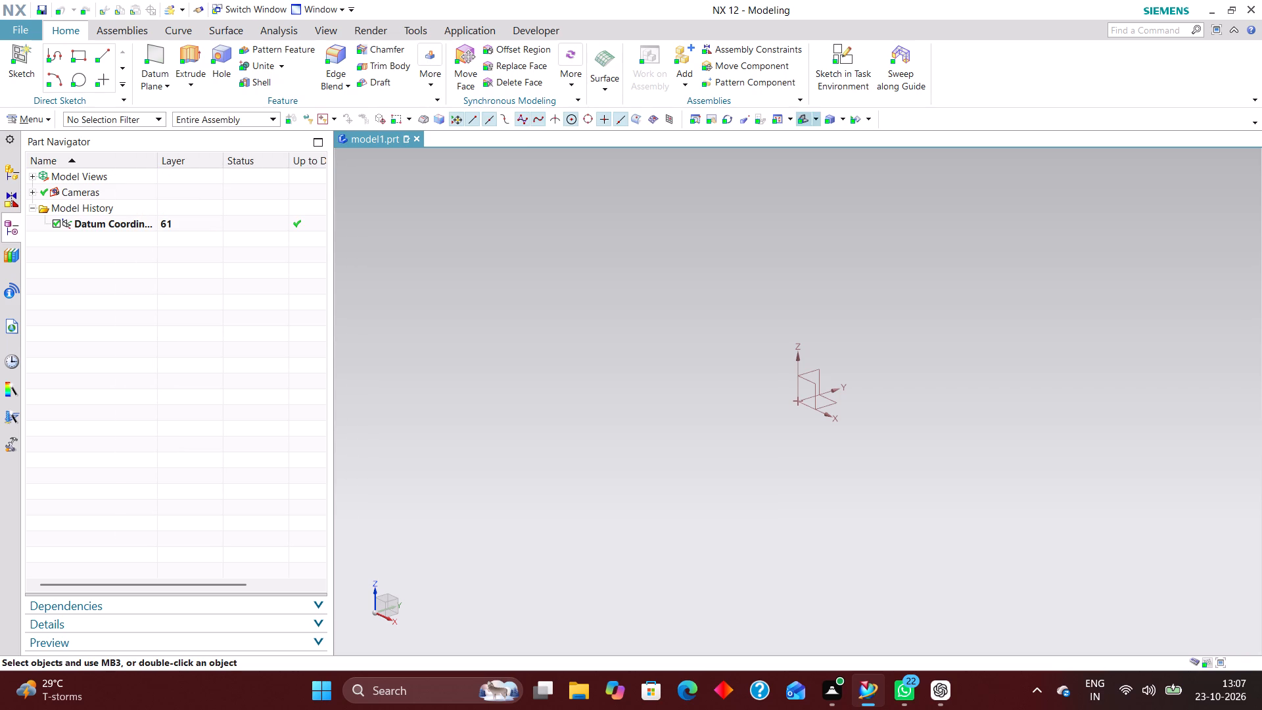
Start a new sketch in the task environment.
left_click(848, 60)
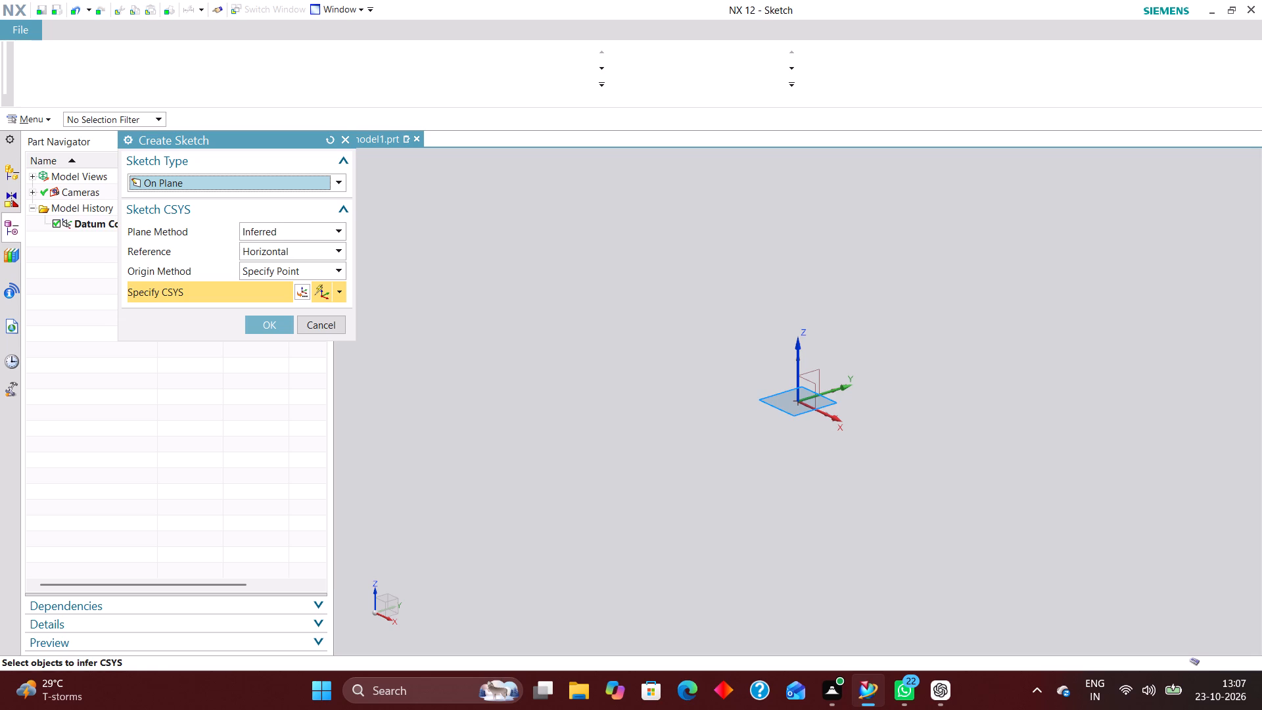
left_click(578, 688)
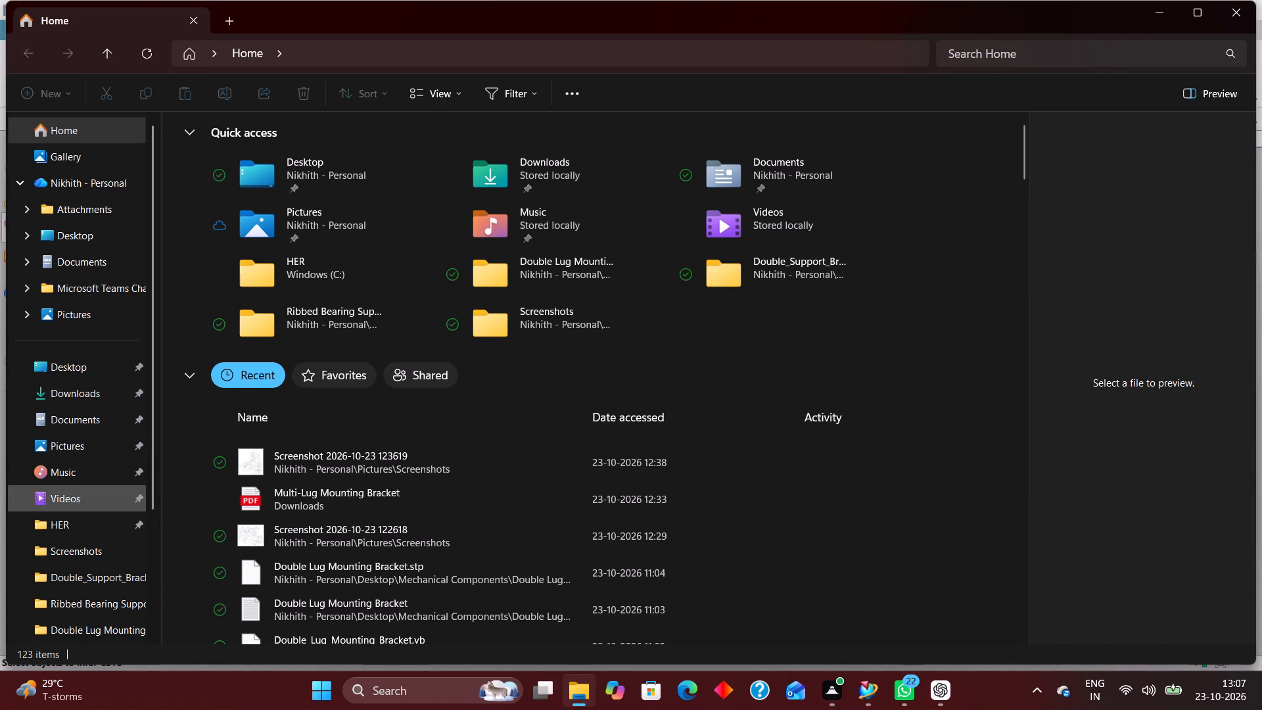
double_click(74, 440)
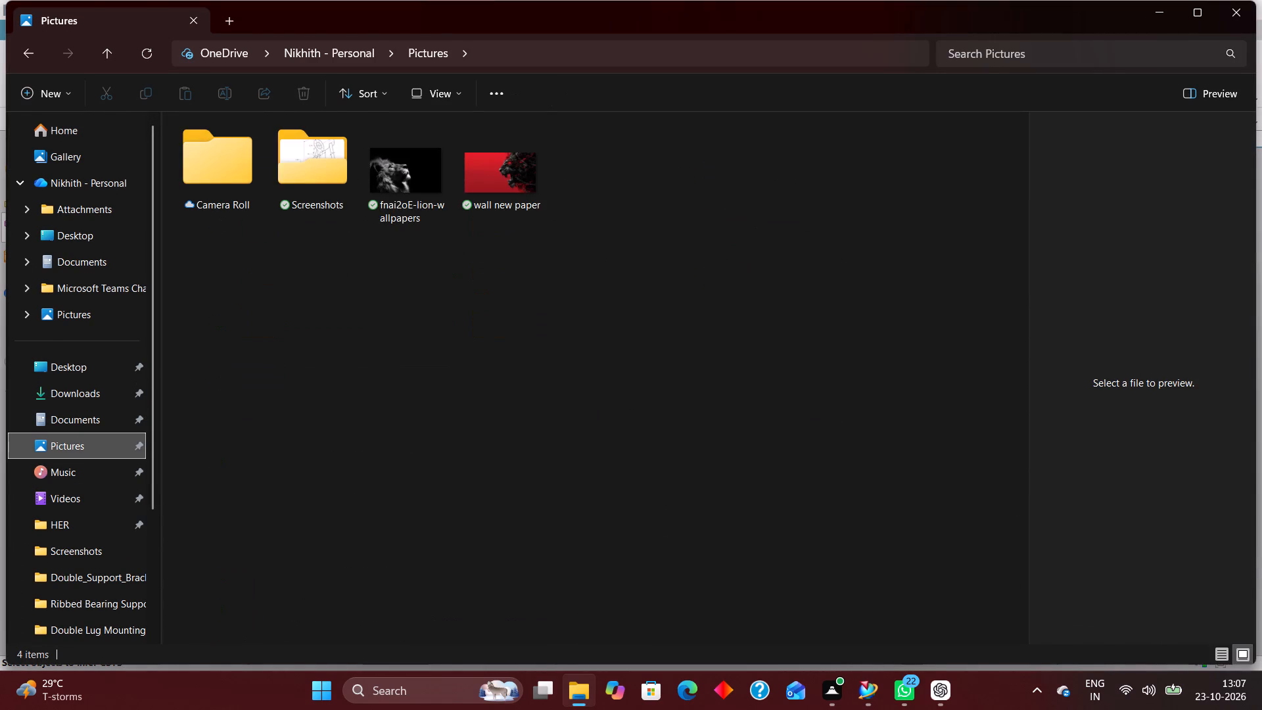
double_click(312, 152)
double_click(695, 273)
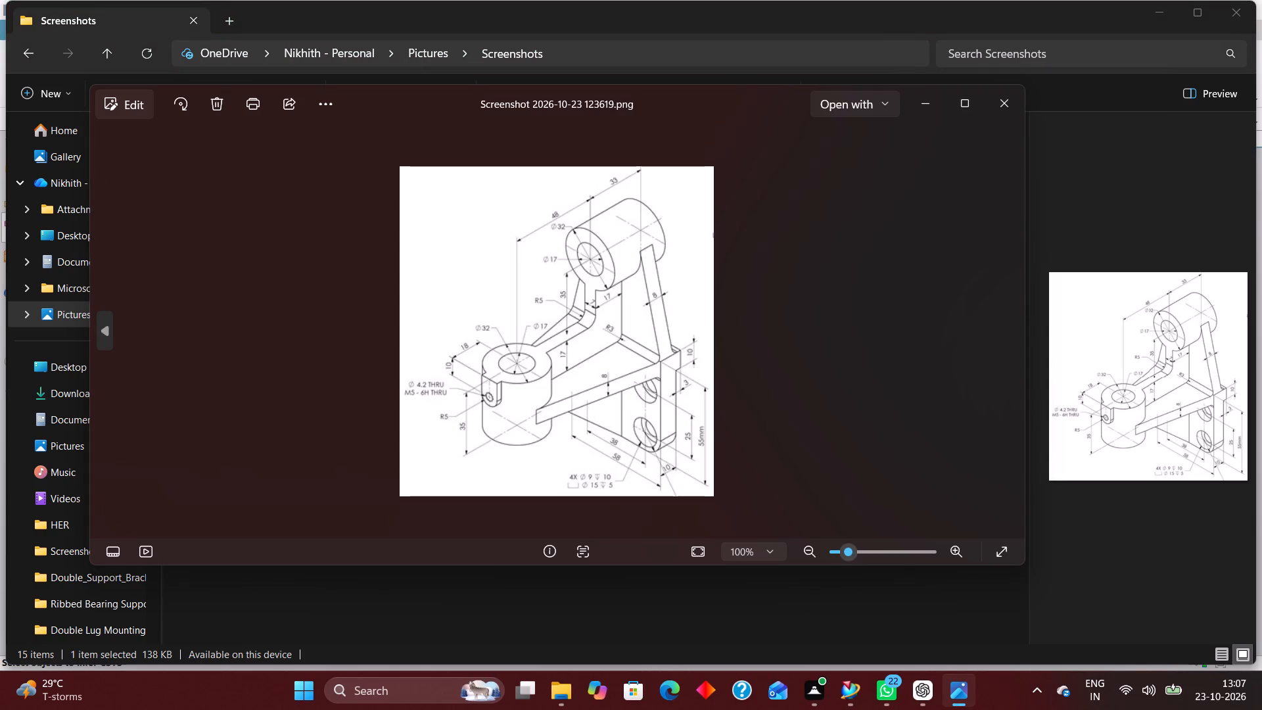
scroll(648, 400, "up", 1)
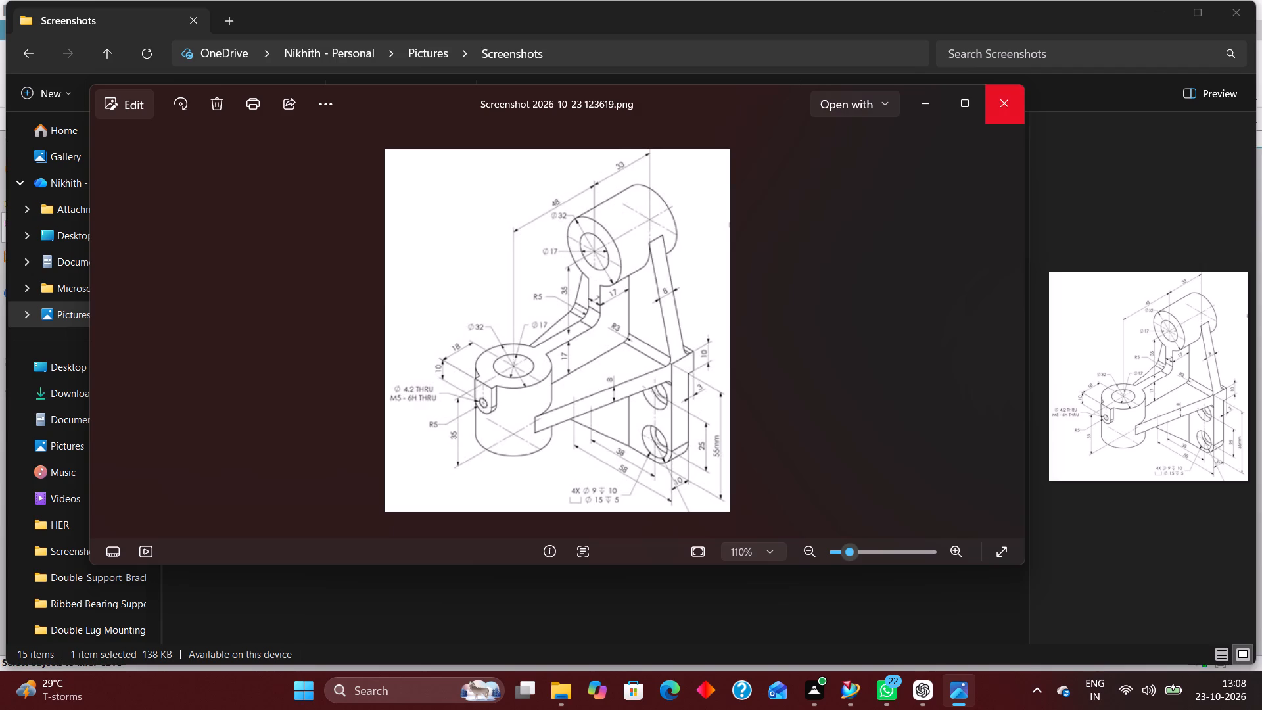
left_click(1012, 104)
left_click(1232, 13)
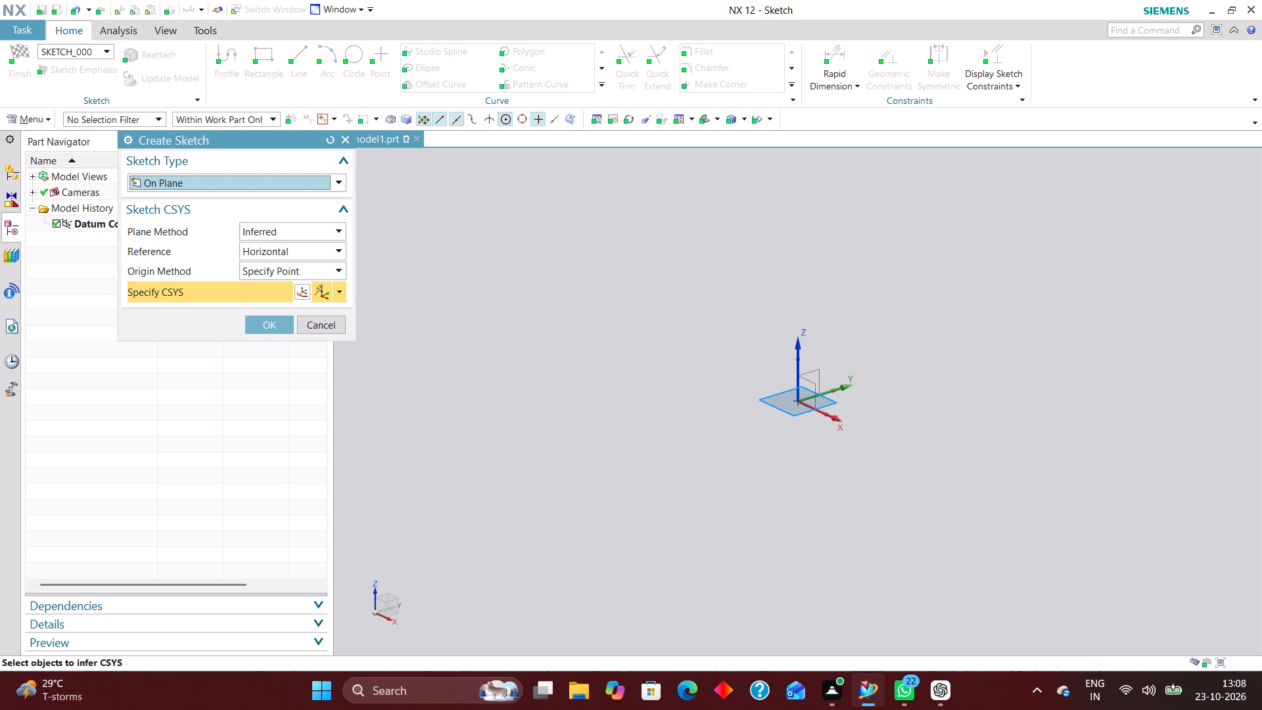
Place the sketch on the XZ plane and draw a rectangle about 121 mm wide around the origin.
left_click(810, 382)
left_click(266, 319)
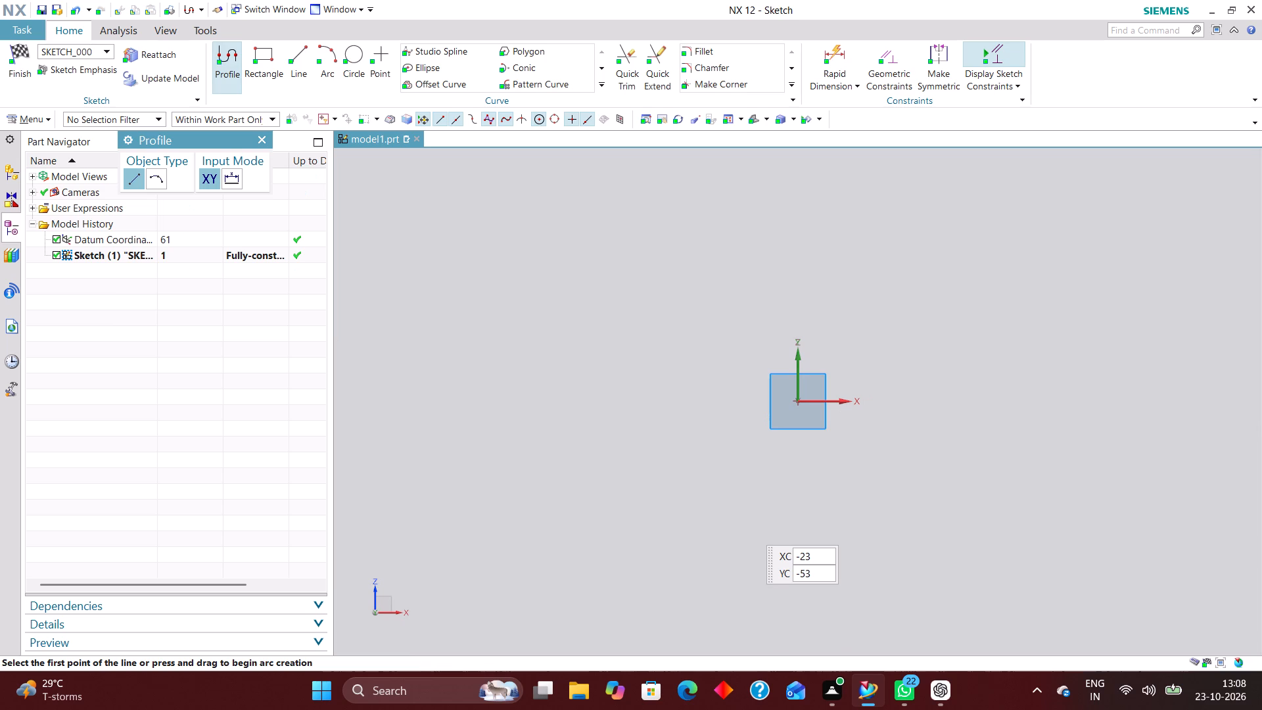
left_click(260, 53)
left_click(665, 269)
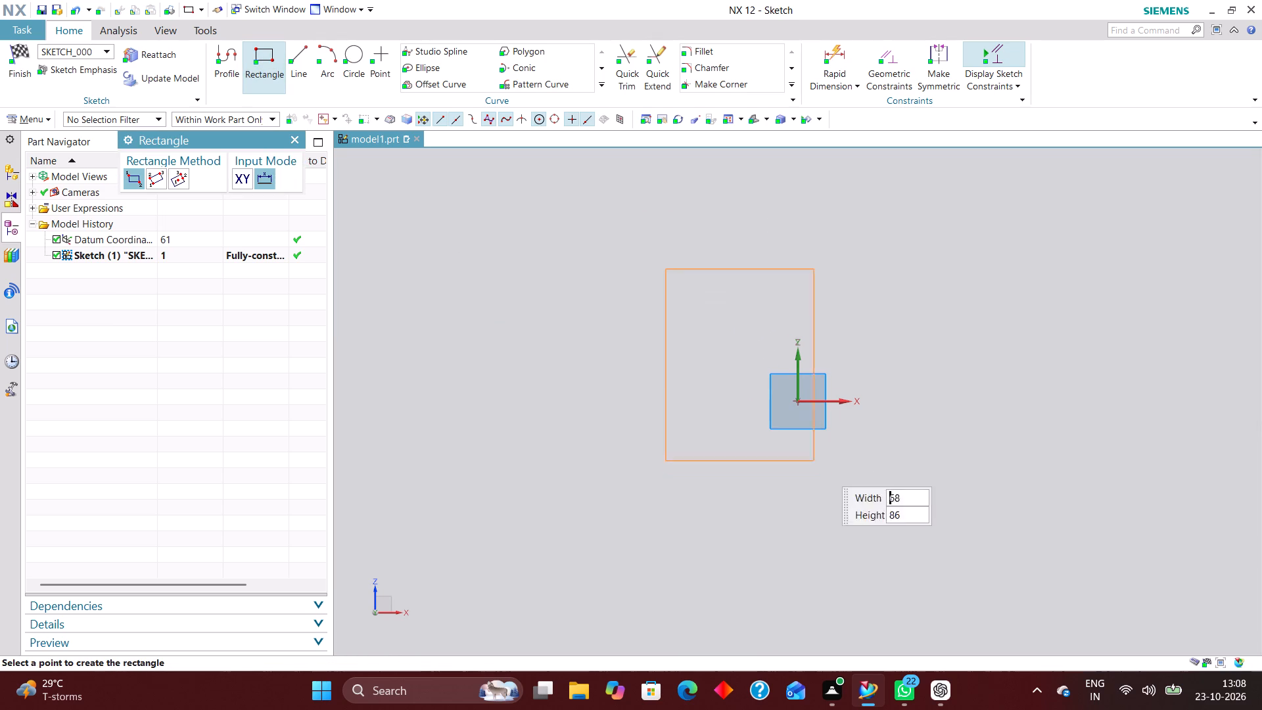
left_click(941, 508)
Constrain the midpoints of the rectangle's top and right edges onto the sketch's vertical and horizontal axes with Point on Curve.
left_click(895, 43)
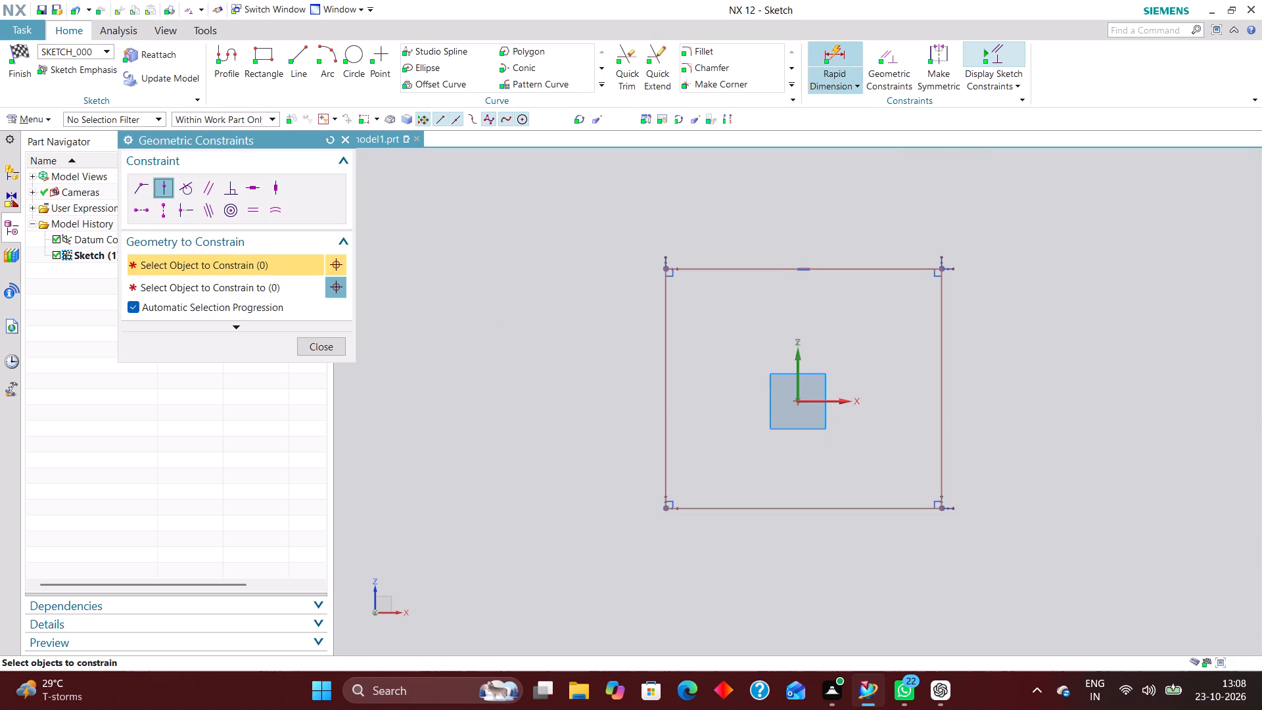
left_click(805, 266)
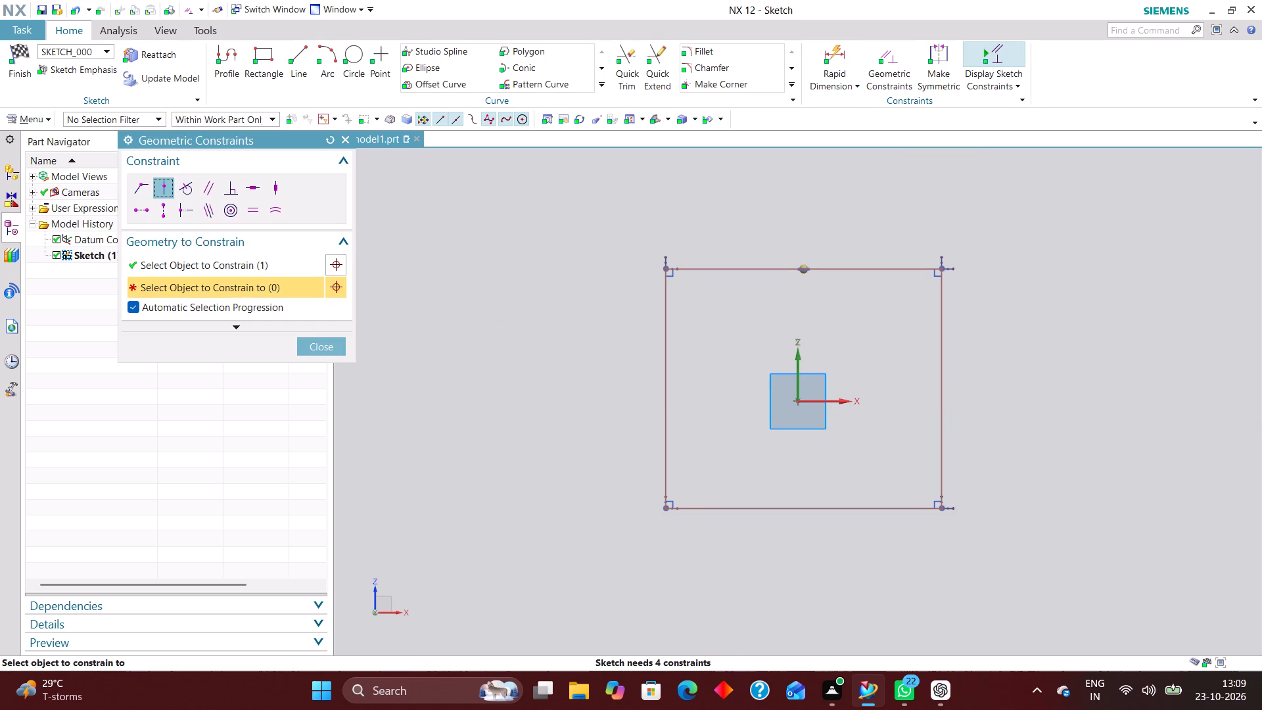
left_click(793, 378)
left_click(936, 388)
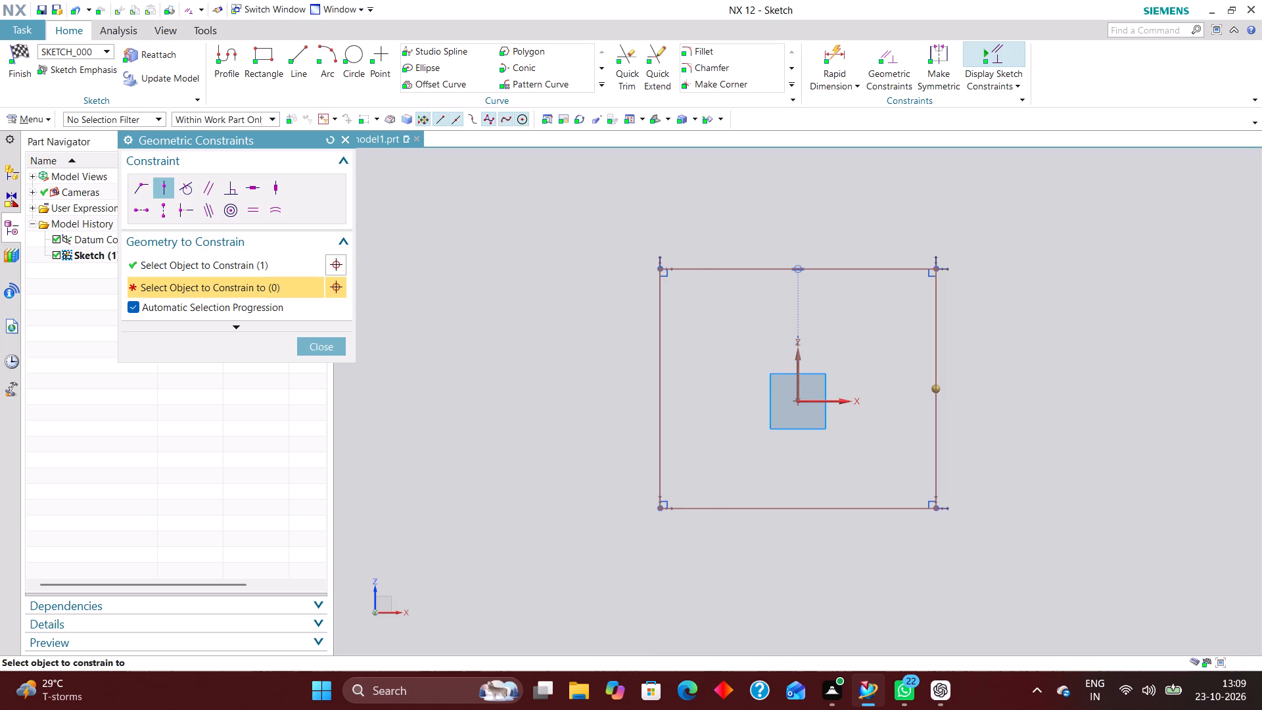
left_click(828, 405)
left_click(322, 344)
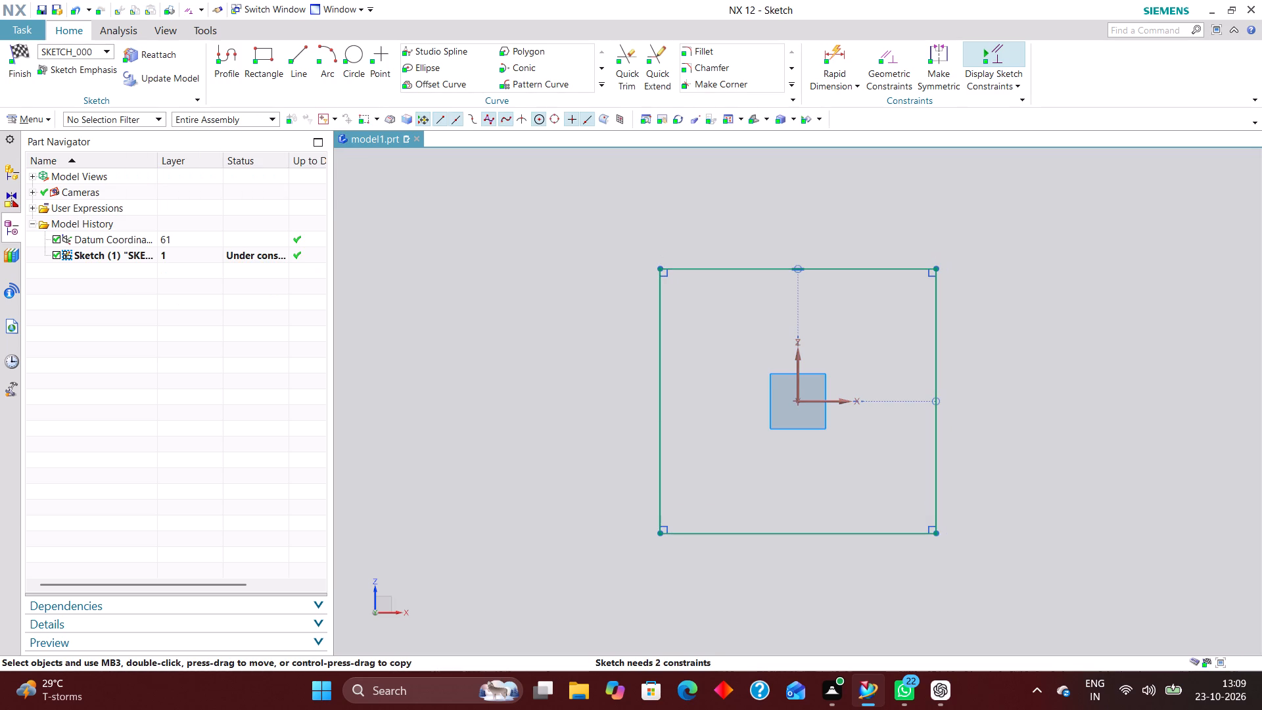
Dimension the rectangle 58 mm wide and 55 mm high, and finish the sketch.
left_click(835, 46)
left_click(866, 533)
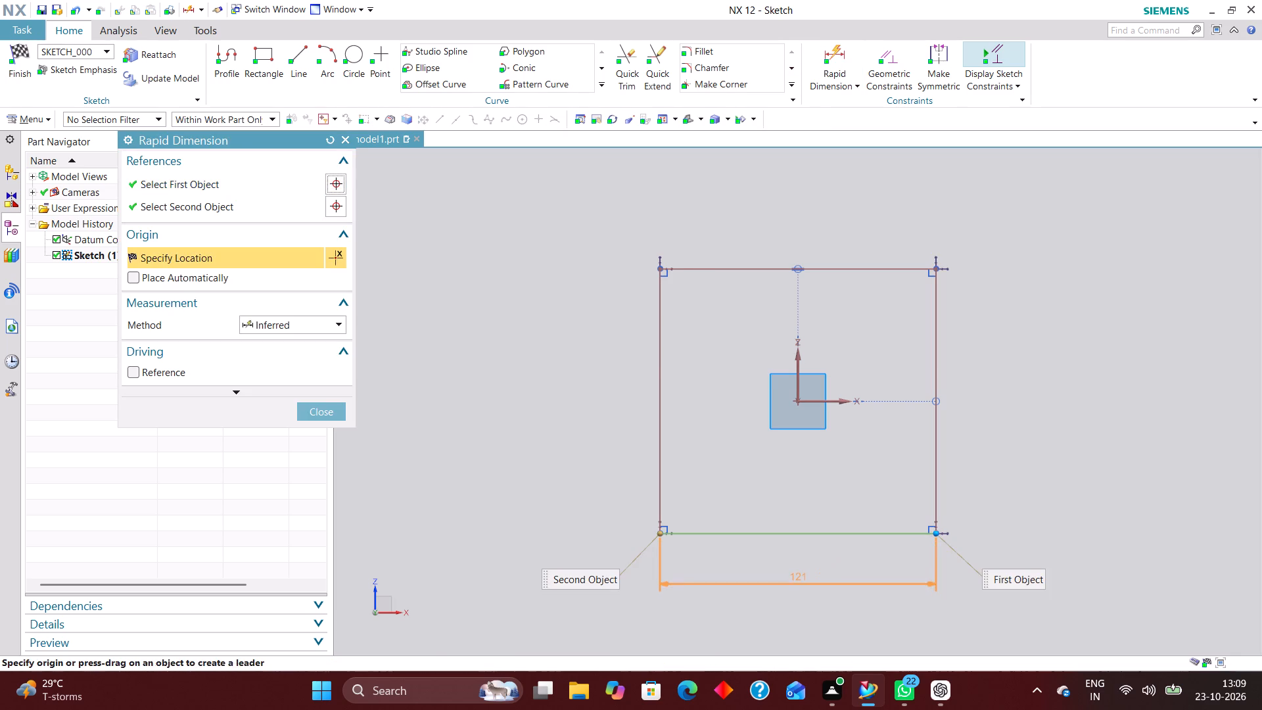
left_click(815, 586)
type("58")
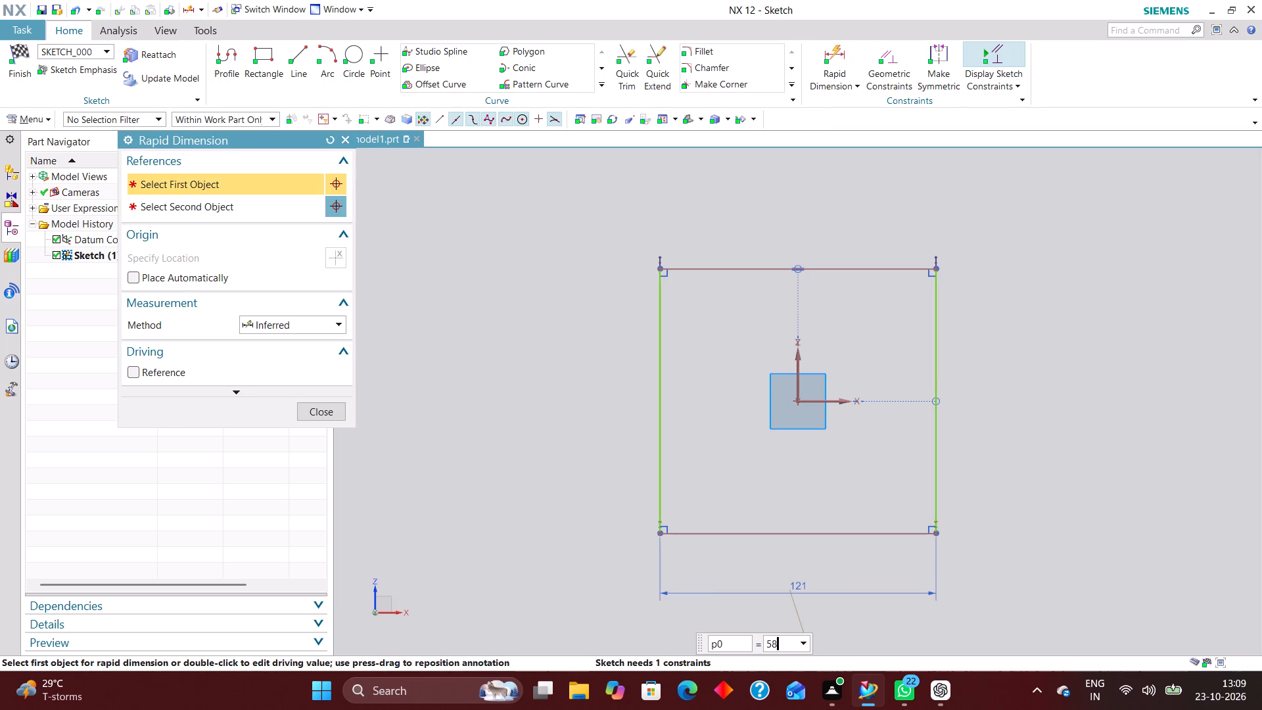
key("Return")
scroll(866, 427, "up", 4)
left_click(860, 431)
left_click(972, 371)
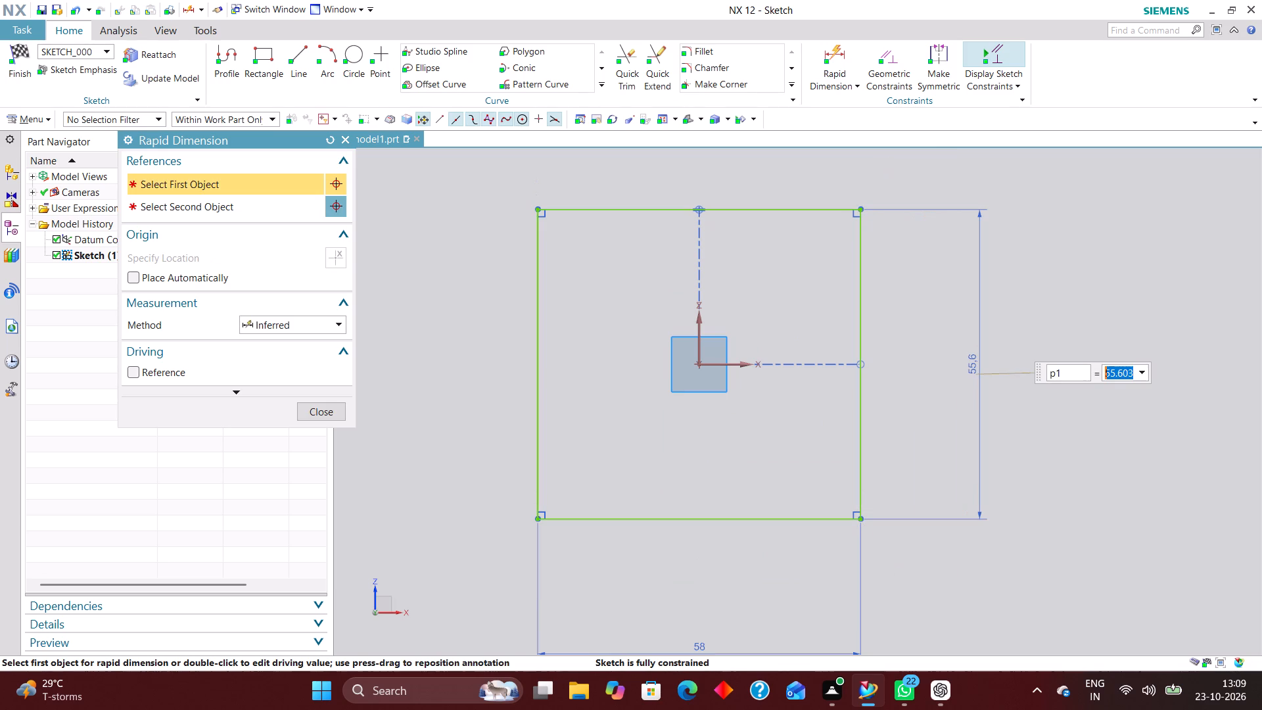
type("55")
key("Return")
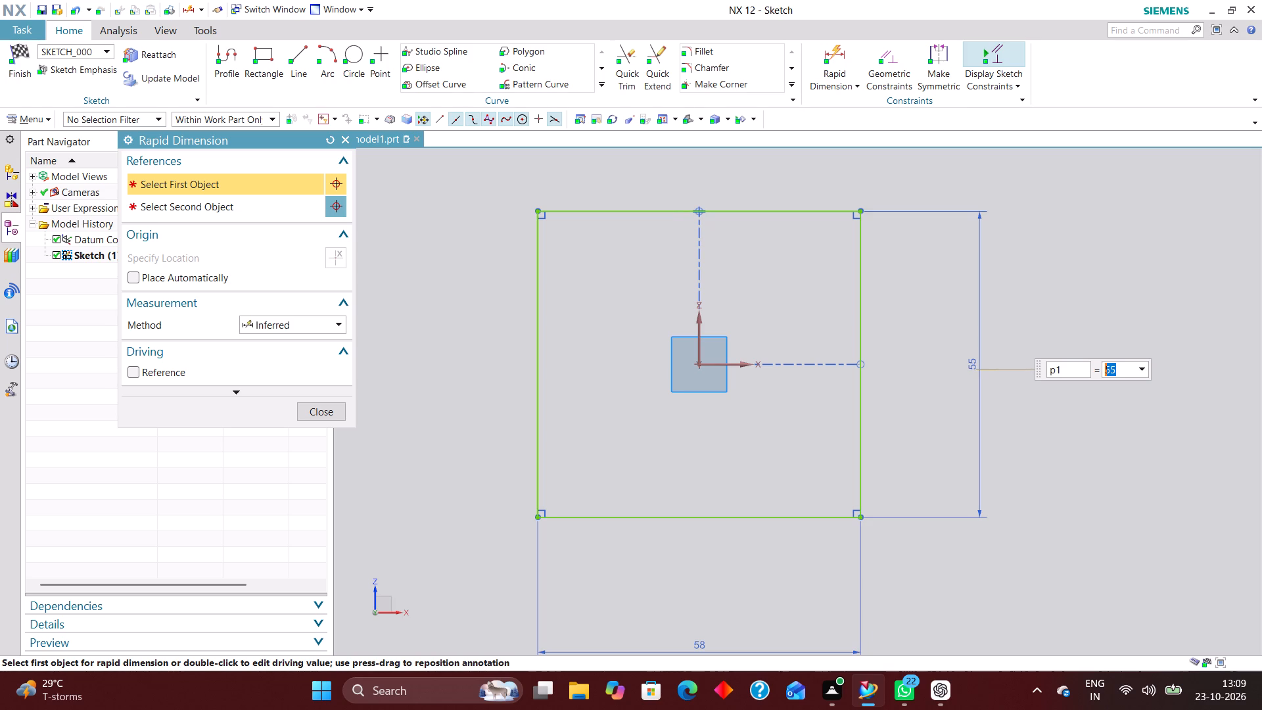
left_click(332, 417)
left_click(18, 59)
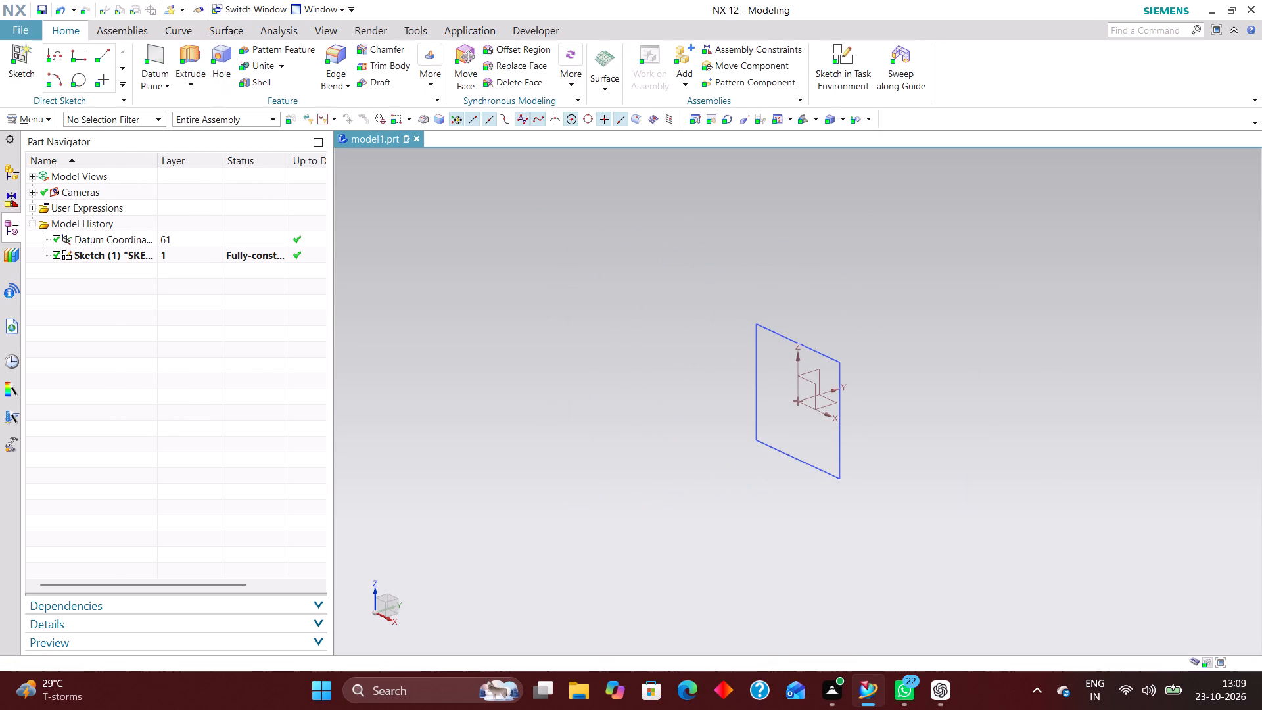
Extrude the rectangle sketch 10 mm in the reversed direction, toward +Y, to form the base plate.
right_click_drag(839, 454, 1005, 452)
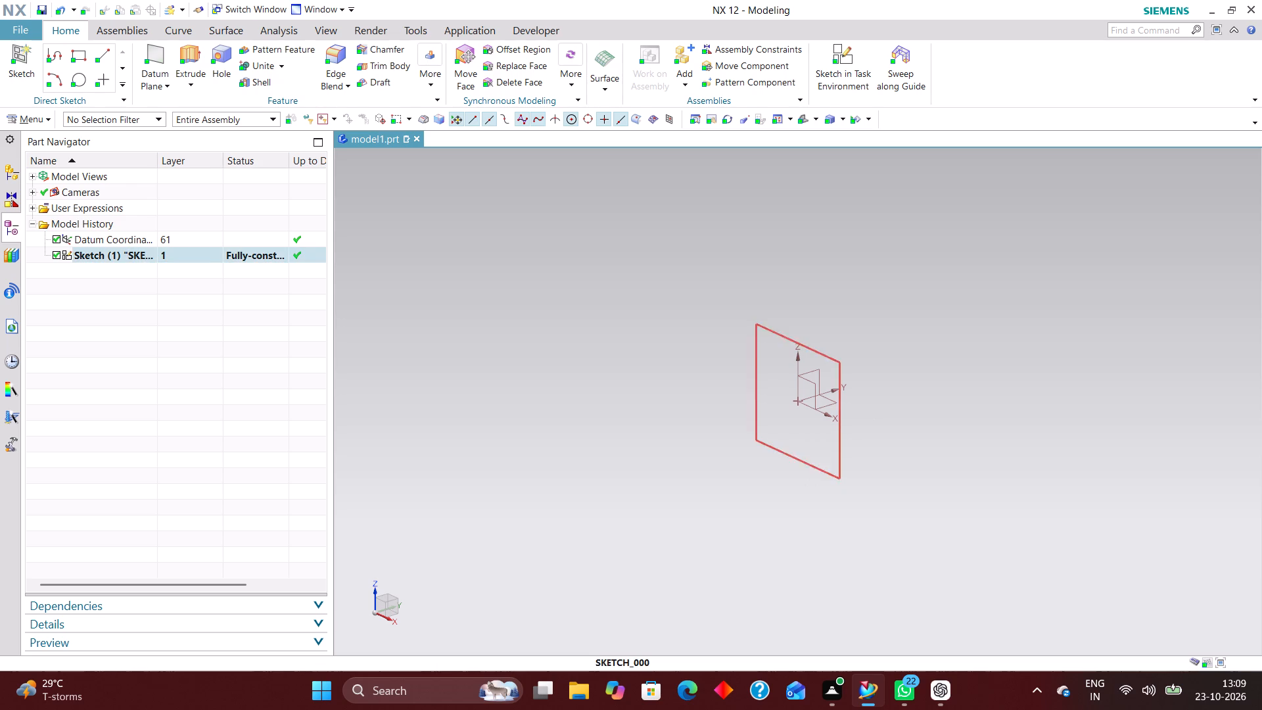
right_click_drag(837, 433, 981, 430)
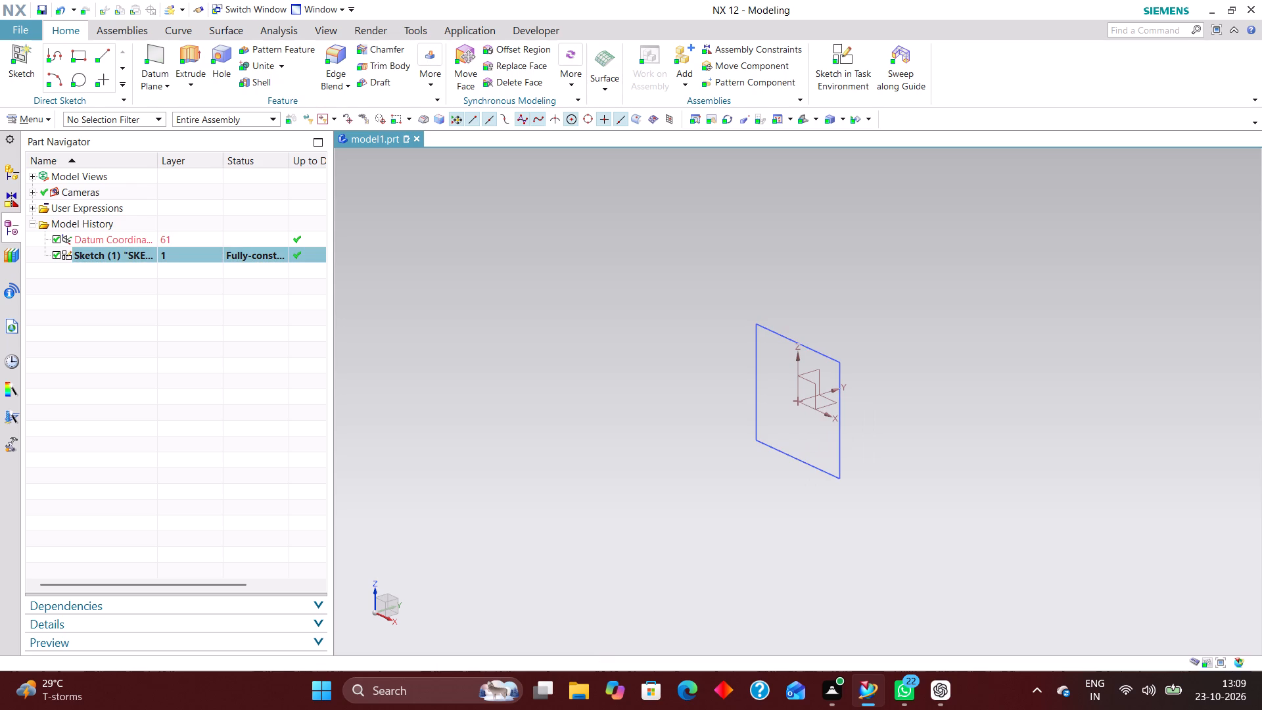
right_click_drag(842, 438, 865, 432)
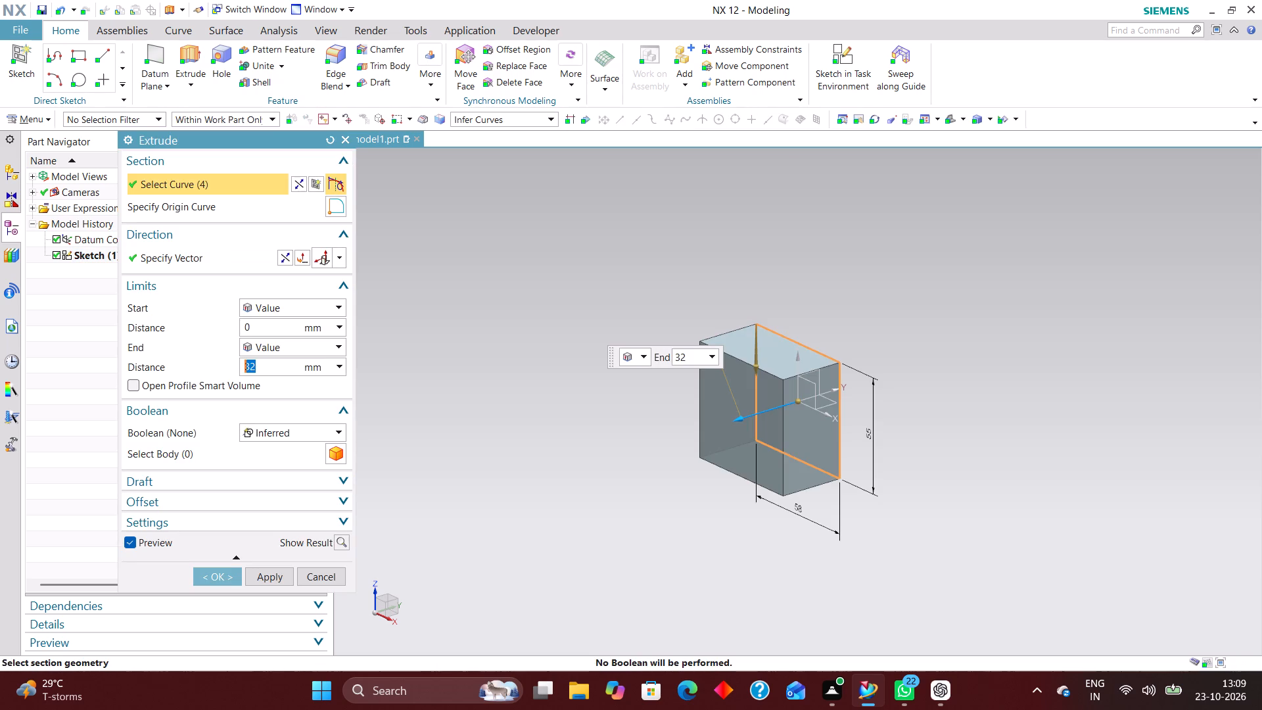
left_click(287, 251)
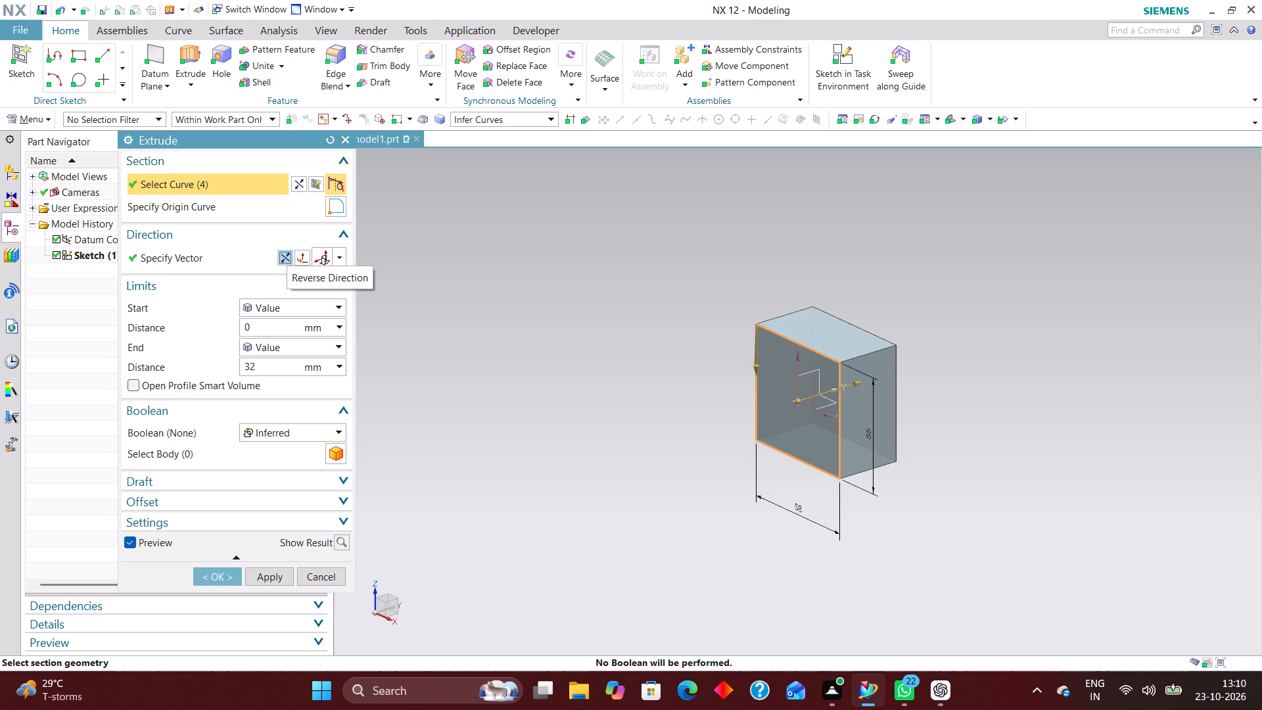
left_click_drag(263, 362, 210, 373)
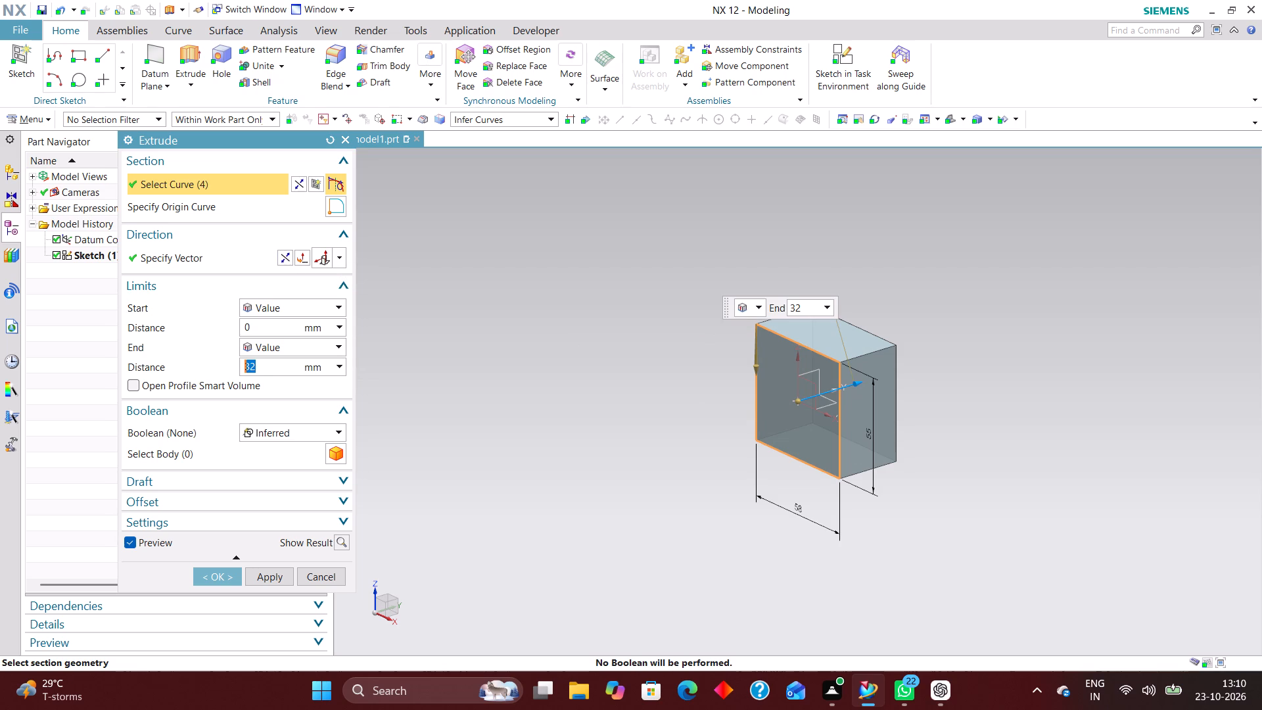
left_click_drag(210, 373, 207, 375)
type("10")
key("Return")
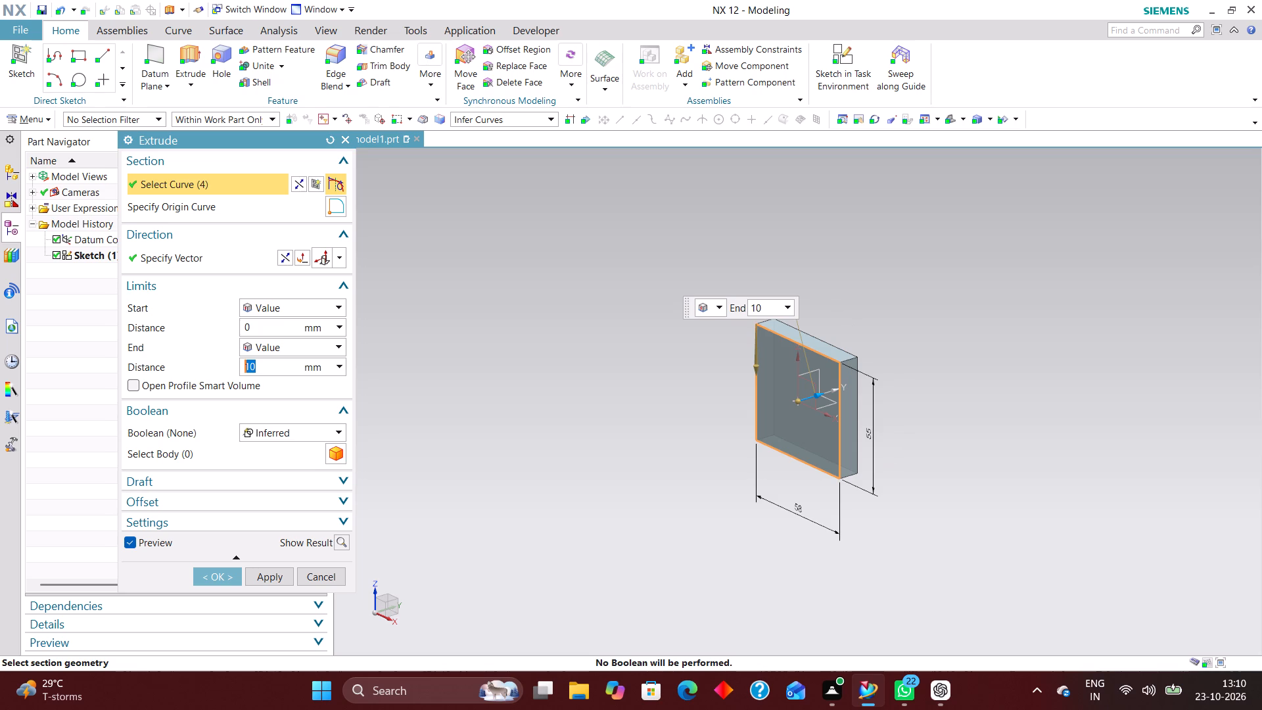
left_click(217, 576)
scroll(810, 450, "up", 3)
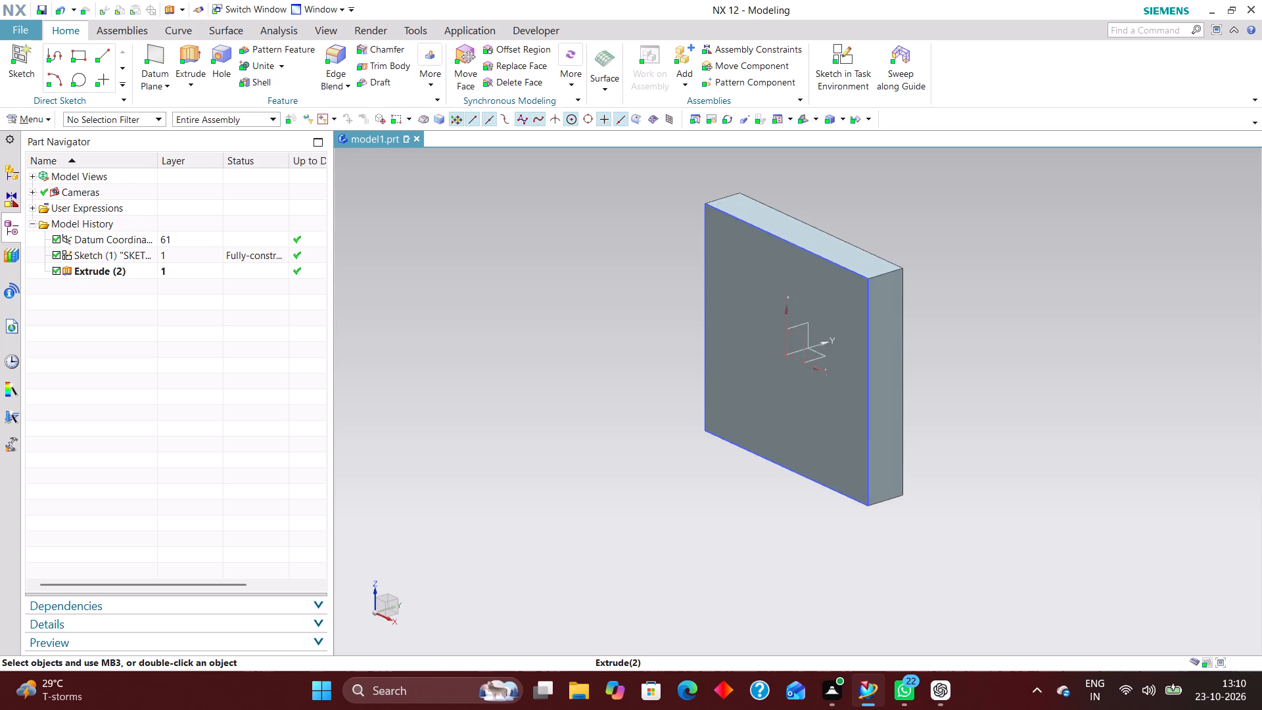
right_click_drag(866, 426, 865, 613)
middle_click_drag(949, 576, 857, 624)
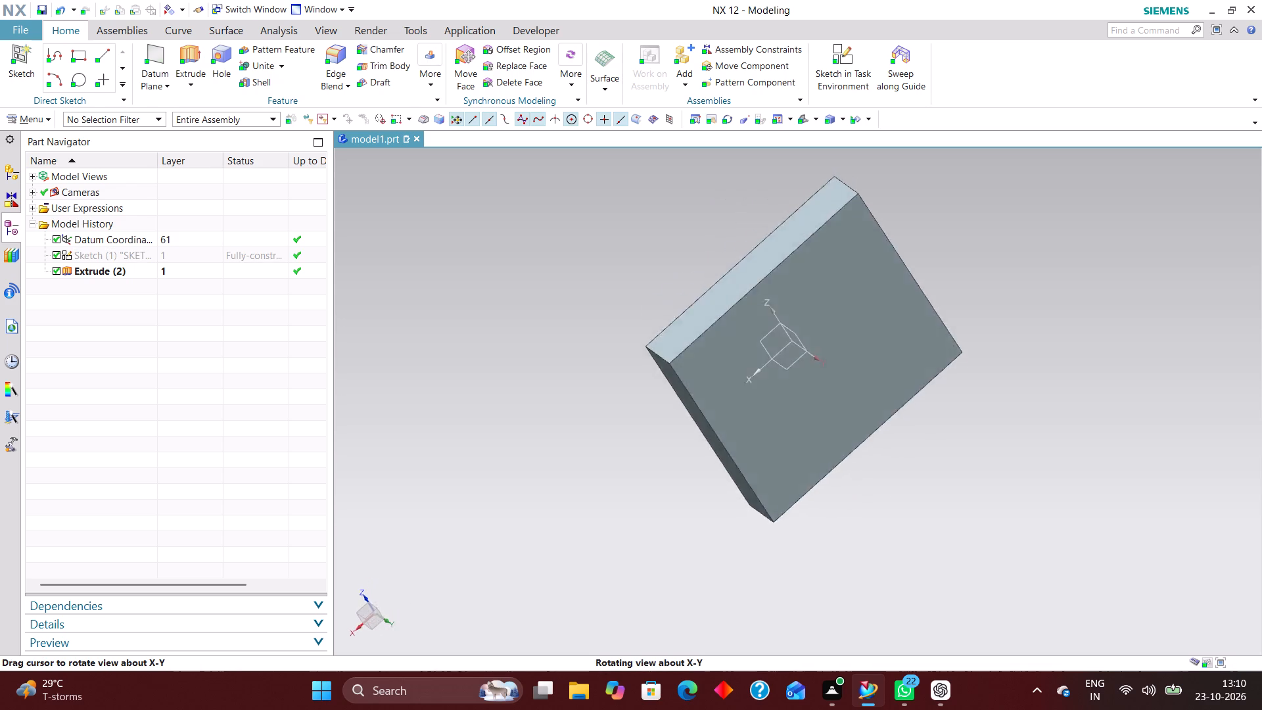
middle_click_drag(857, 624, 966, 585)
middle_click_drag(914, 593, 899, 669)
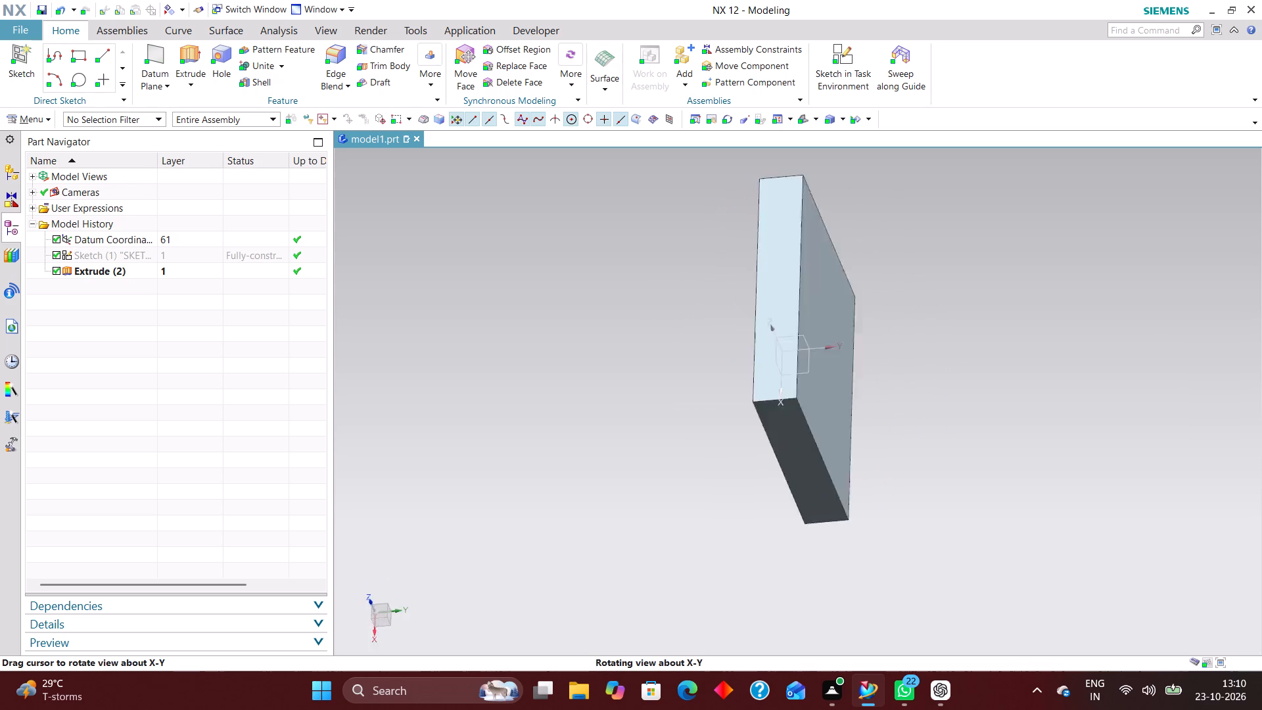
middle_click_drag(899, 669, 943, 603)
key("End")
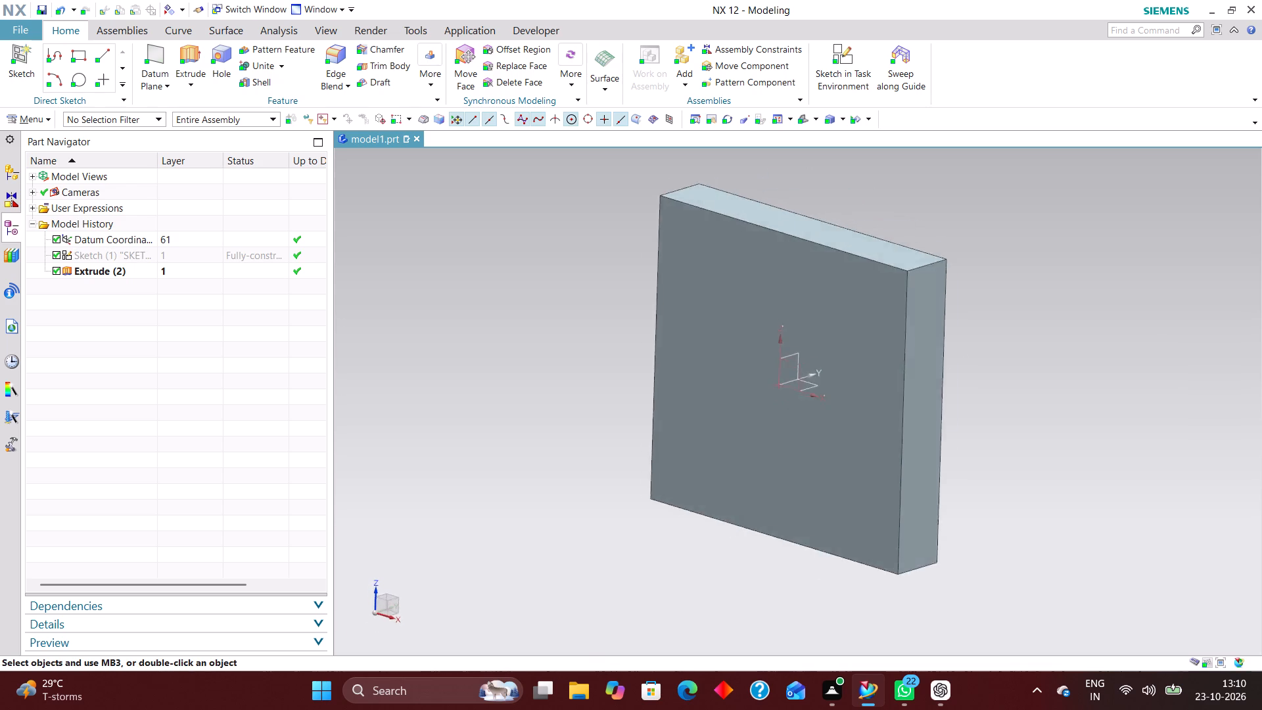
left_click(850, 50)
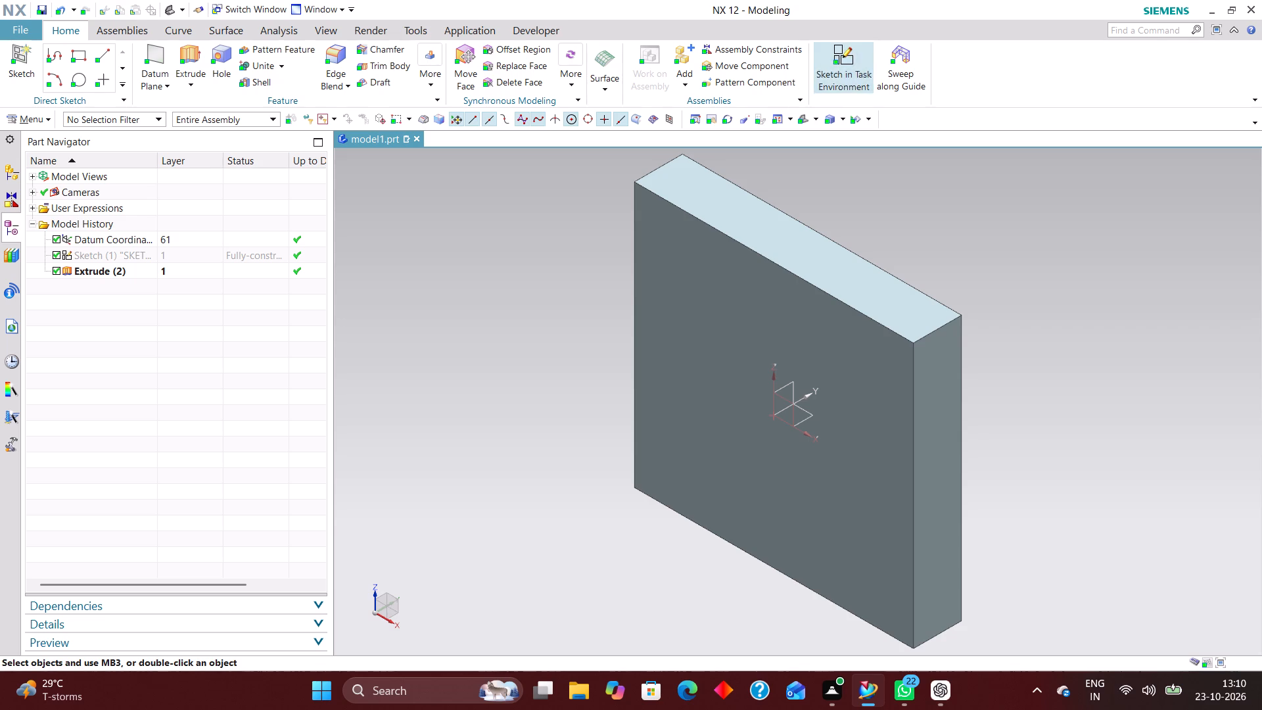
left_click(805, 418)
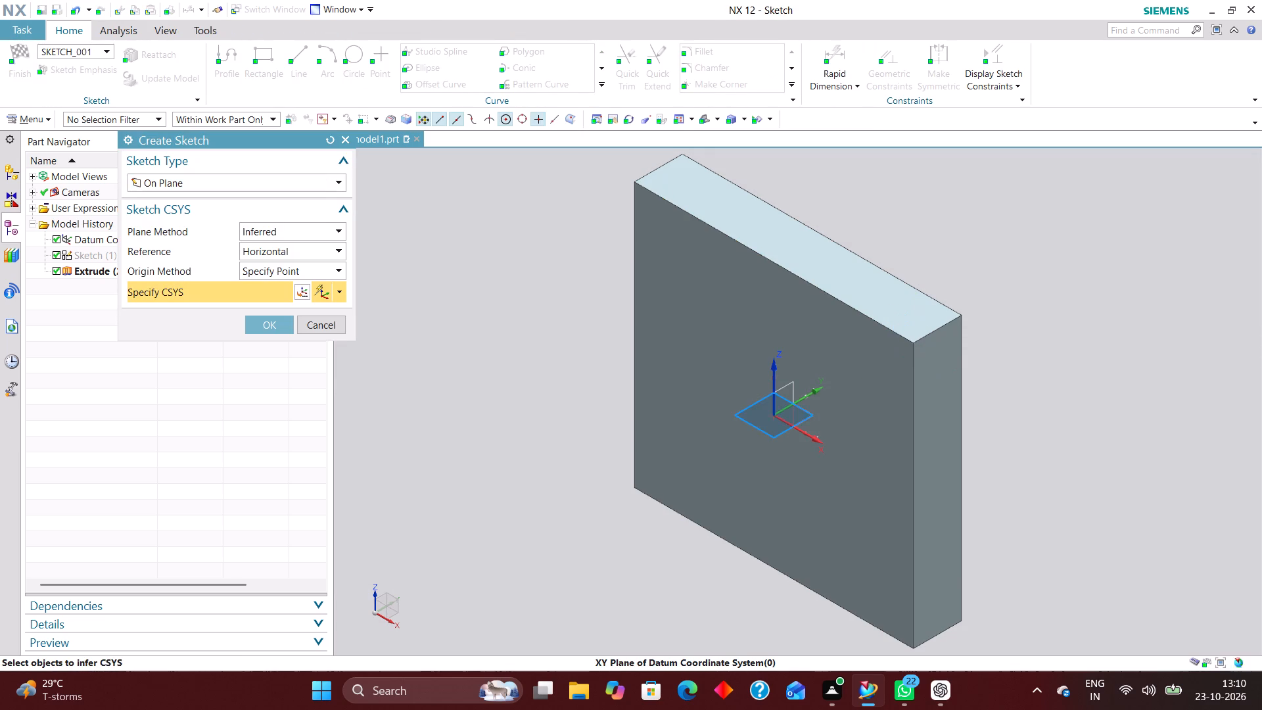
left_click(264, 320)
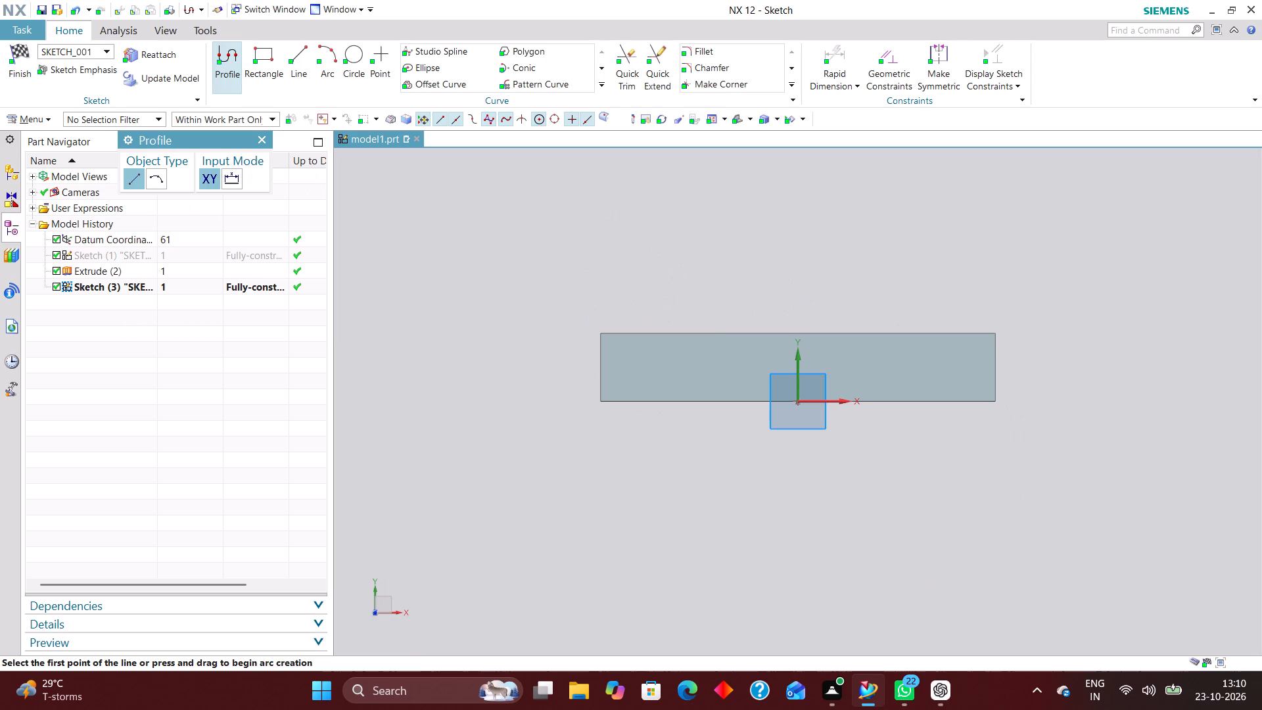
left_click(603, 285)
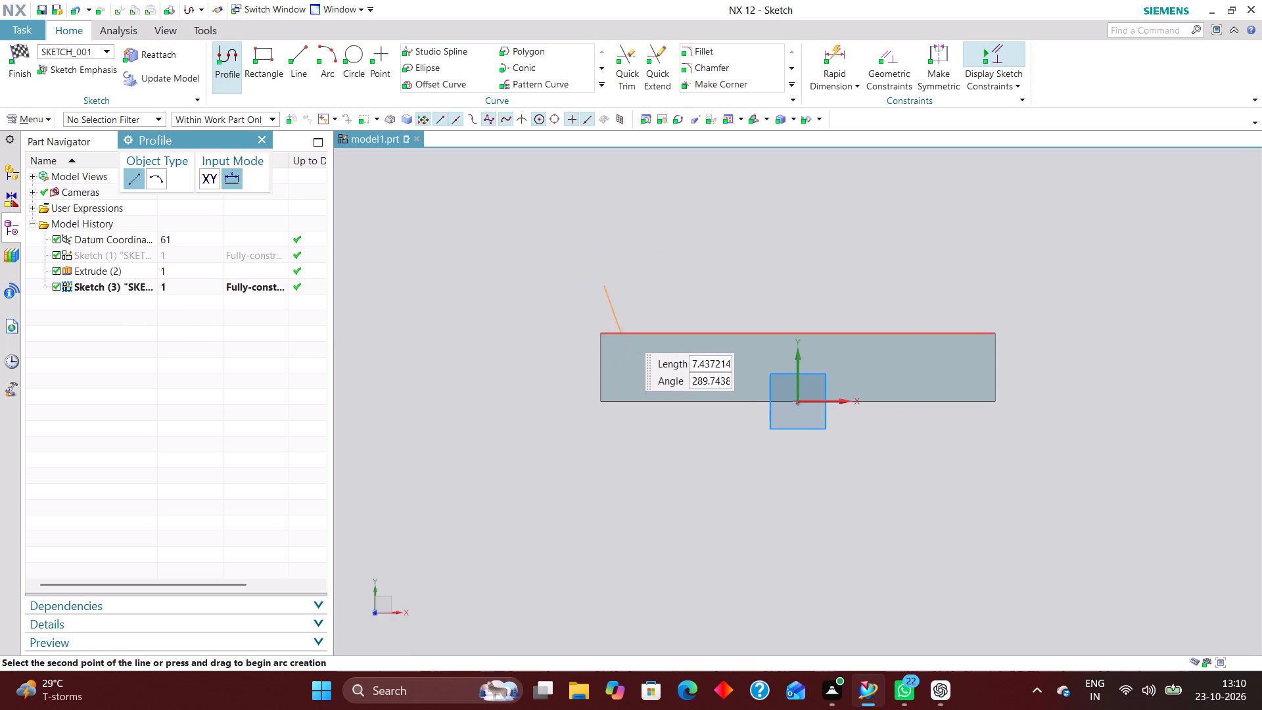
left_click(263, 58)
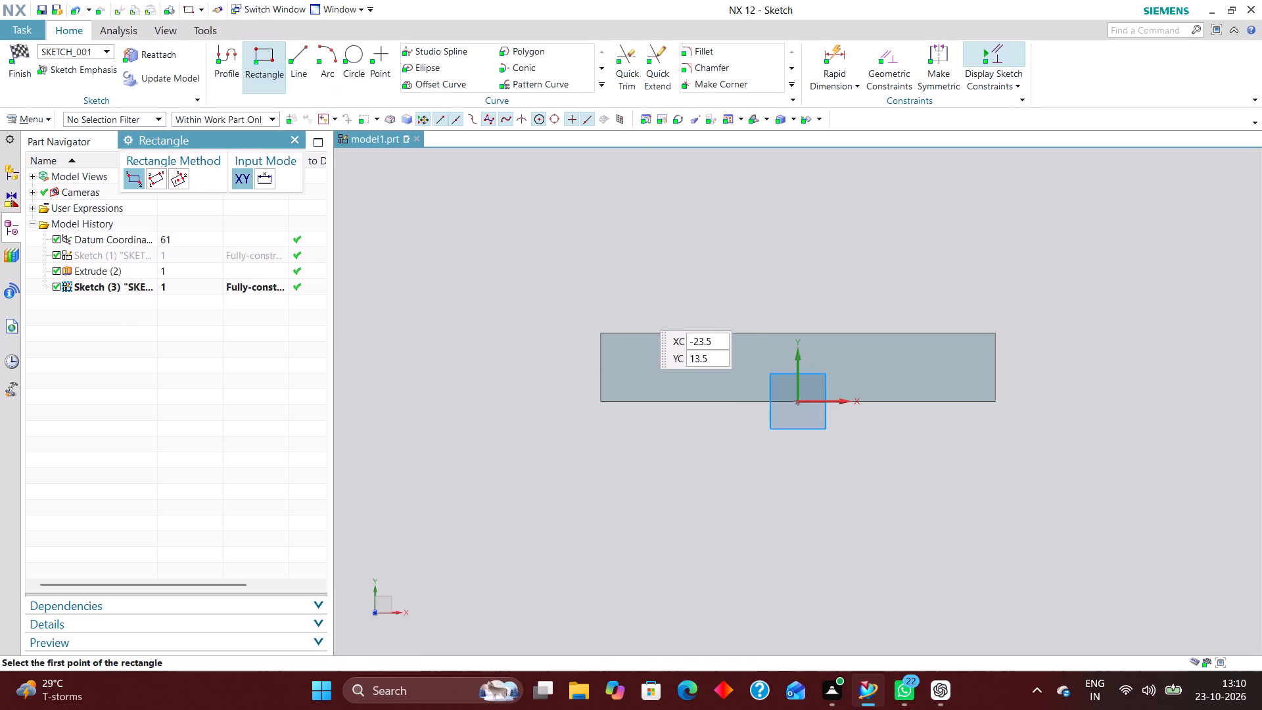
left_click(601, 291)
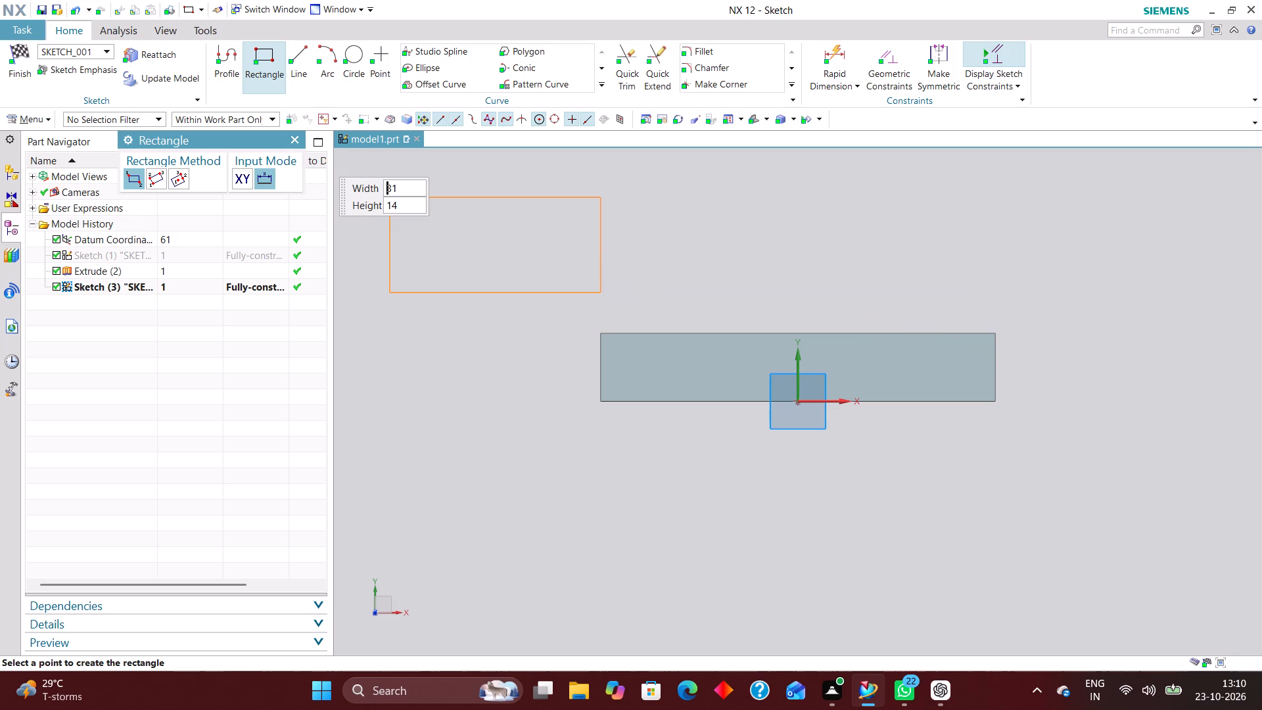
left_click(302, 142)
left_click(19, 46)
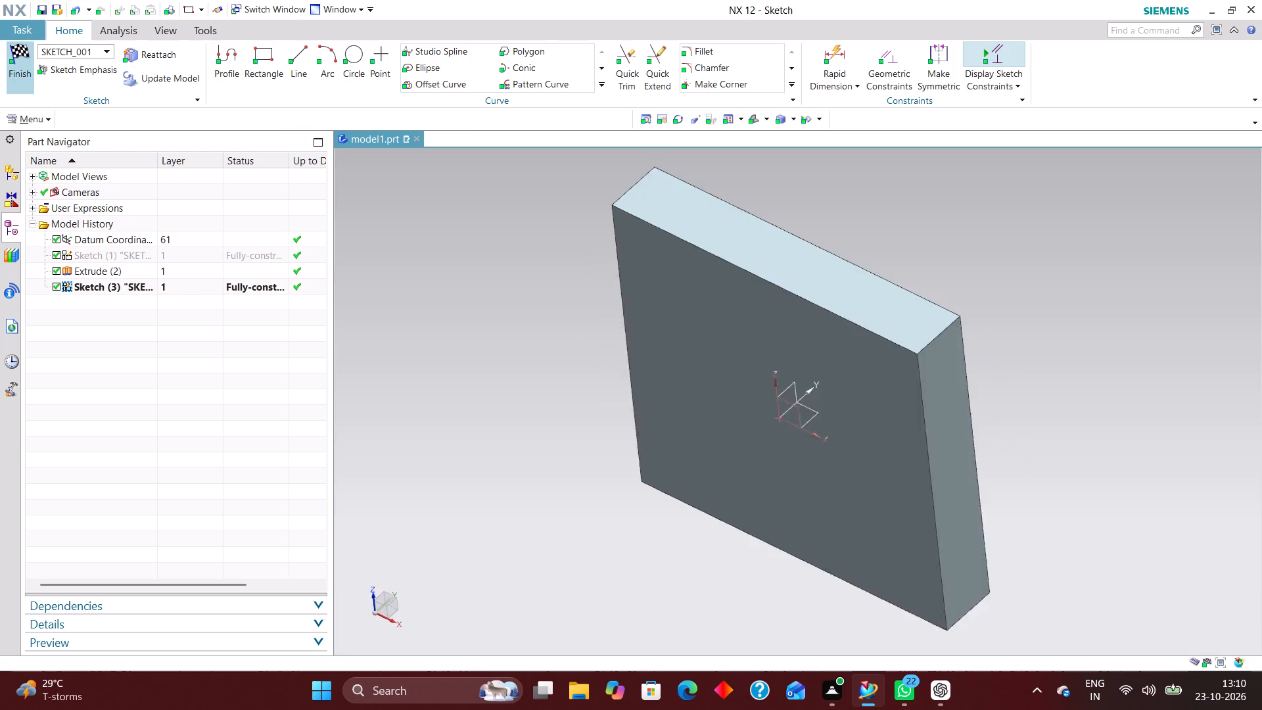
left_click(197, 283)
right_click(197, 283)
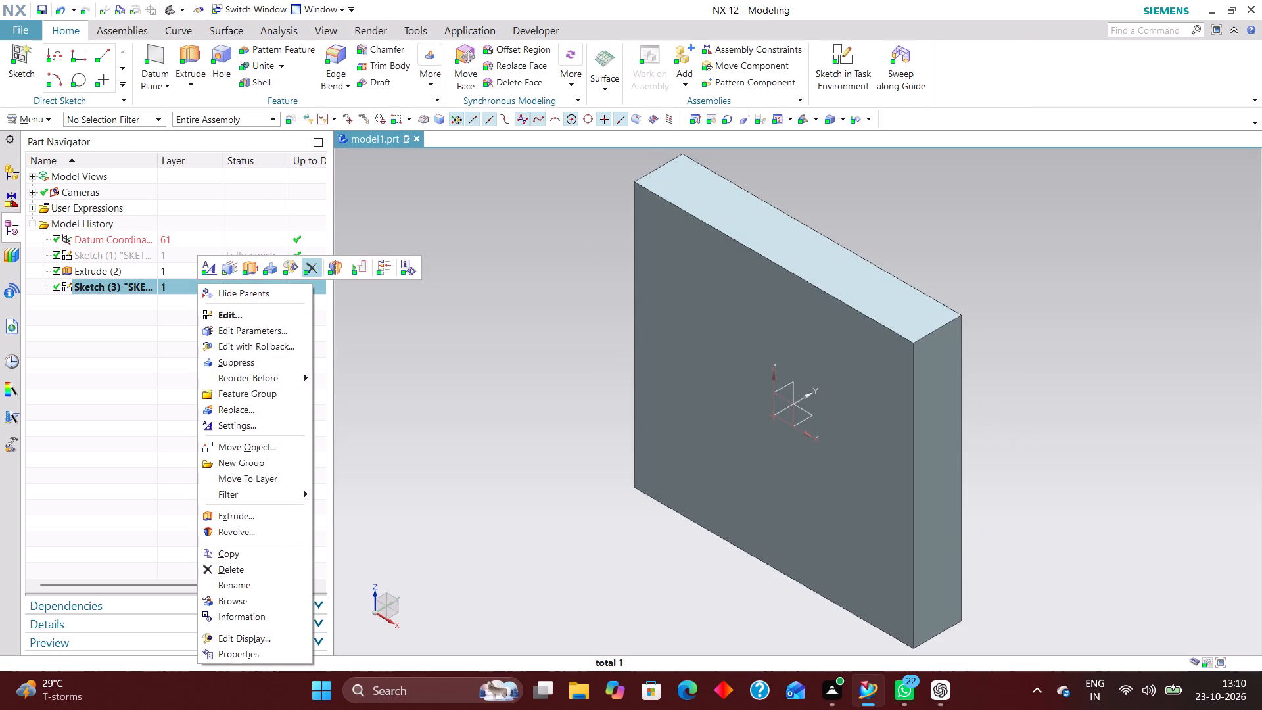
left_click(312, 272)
Start a sketch on the YZ plane and draw a rectangle about 3 mm wide and 10 mm high beside the plate's upper +Y edge.
scroll(685, 364, "down", 2)
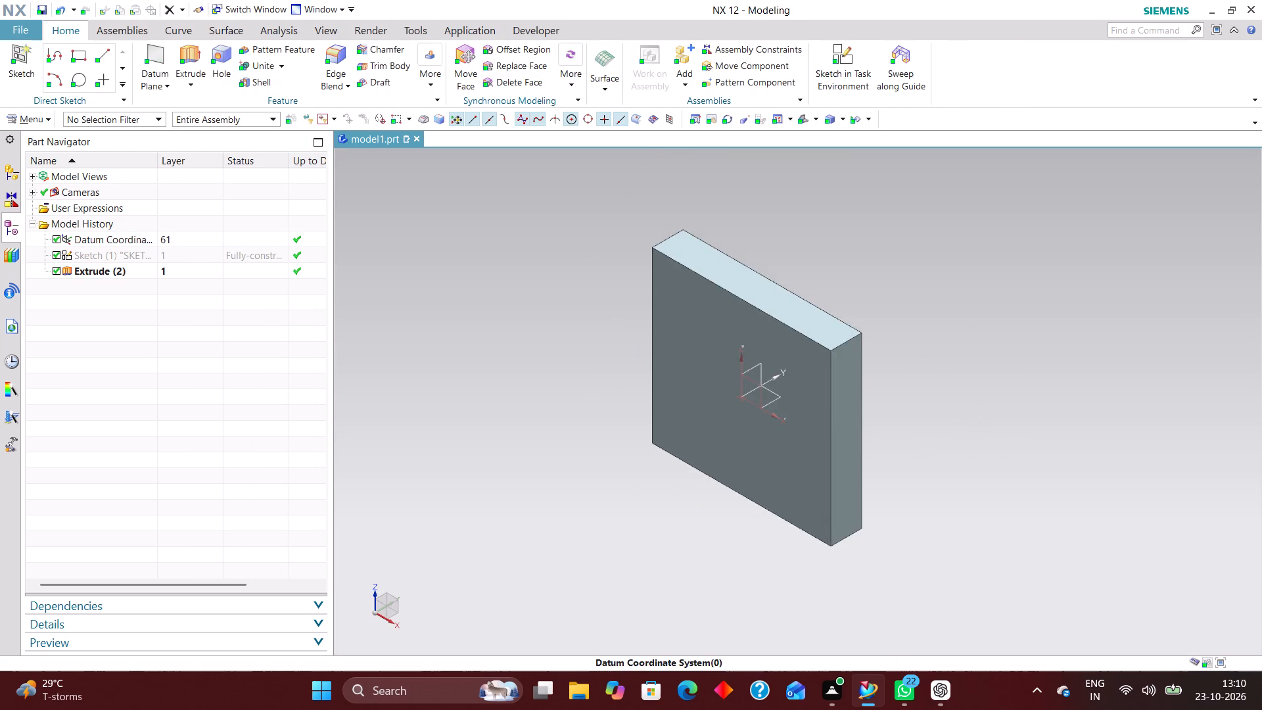
scroll(826, 388, "up", 2)
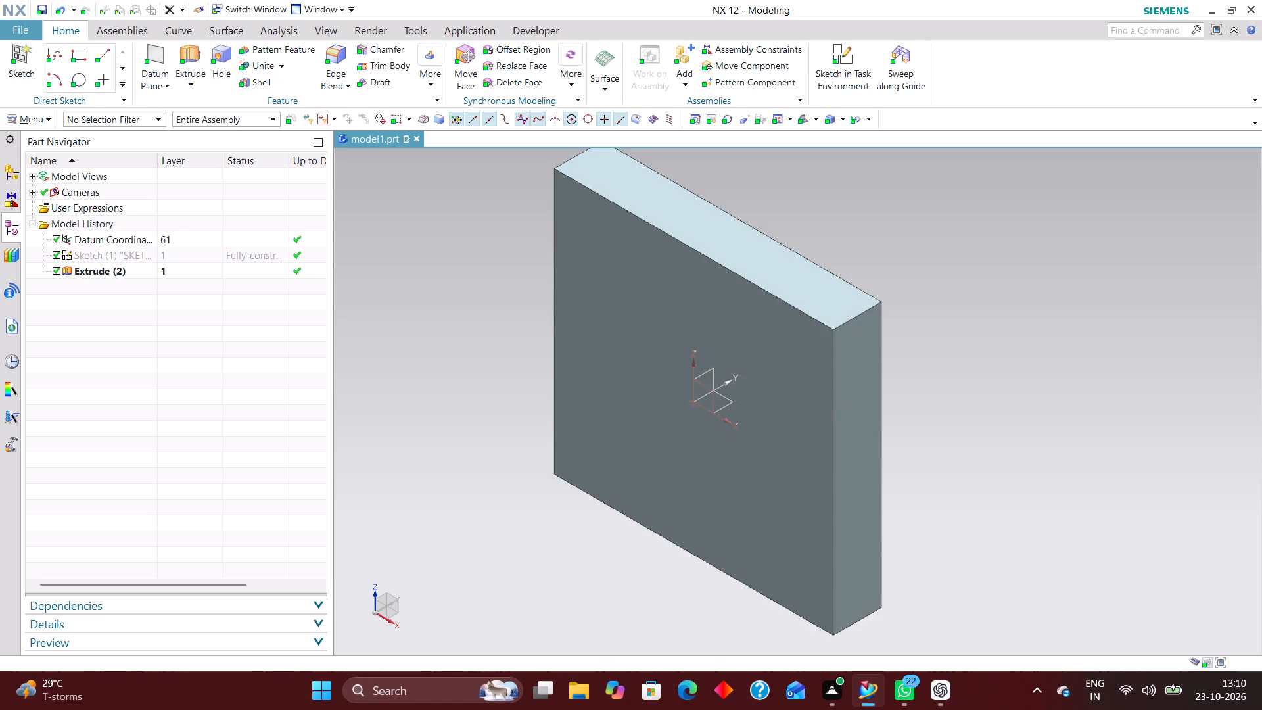
left_click(841, 68)
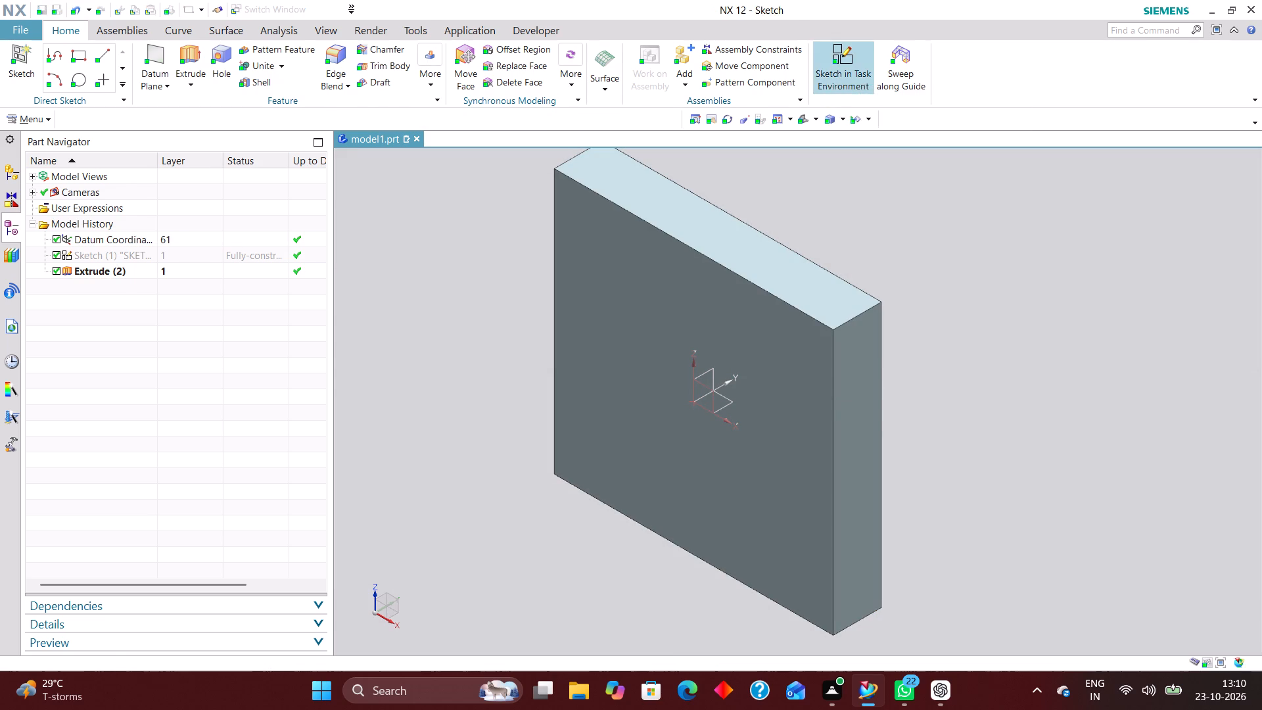
left_click(705, 371)
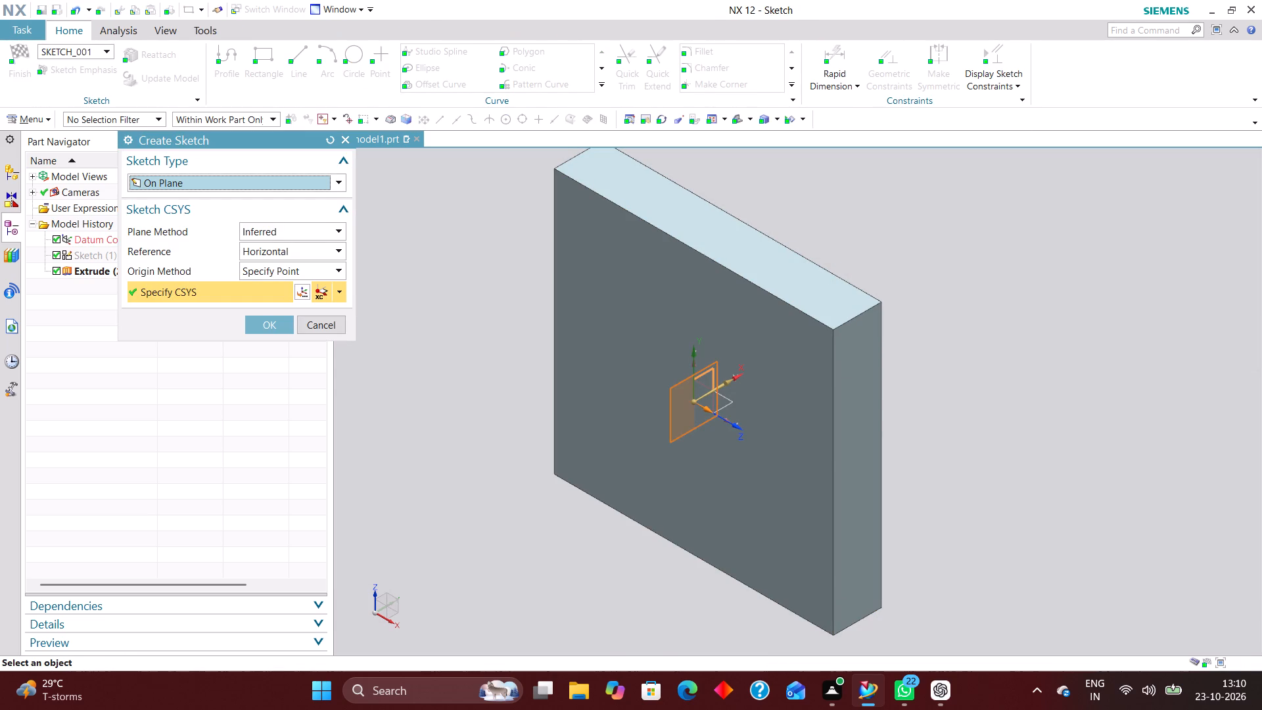
left_click(264, 327)
scroll(538, 332, "down", 2)
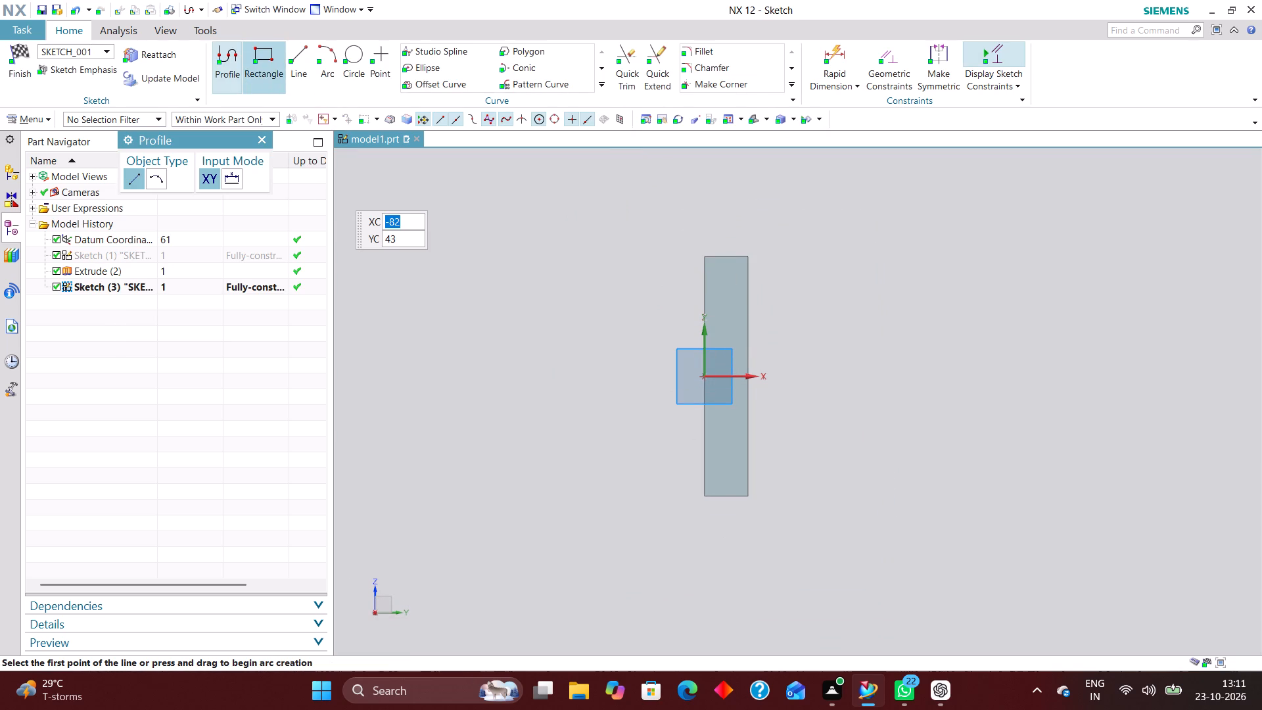
left_click(254, 55)
left_click(763, 260)
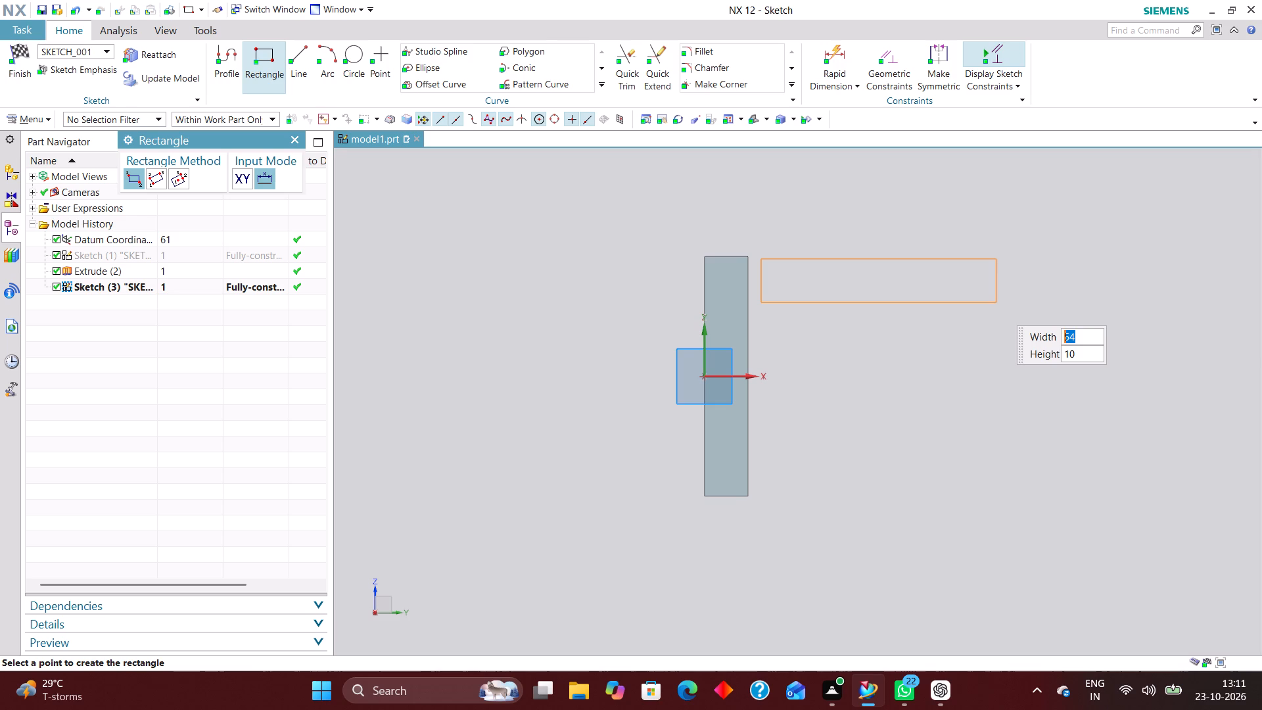
left_click(773, 302)
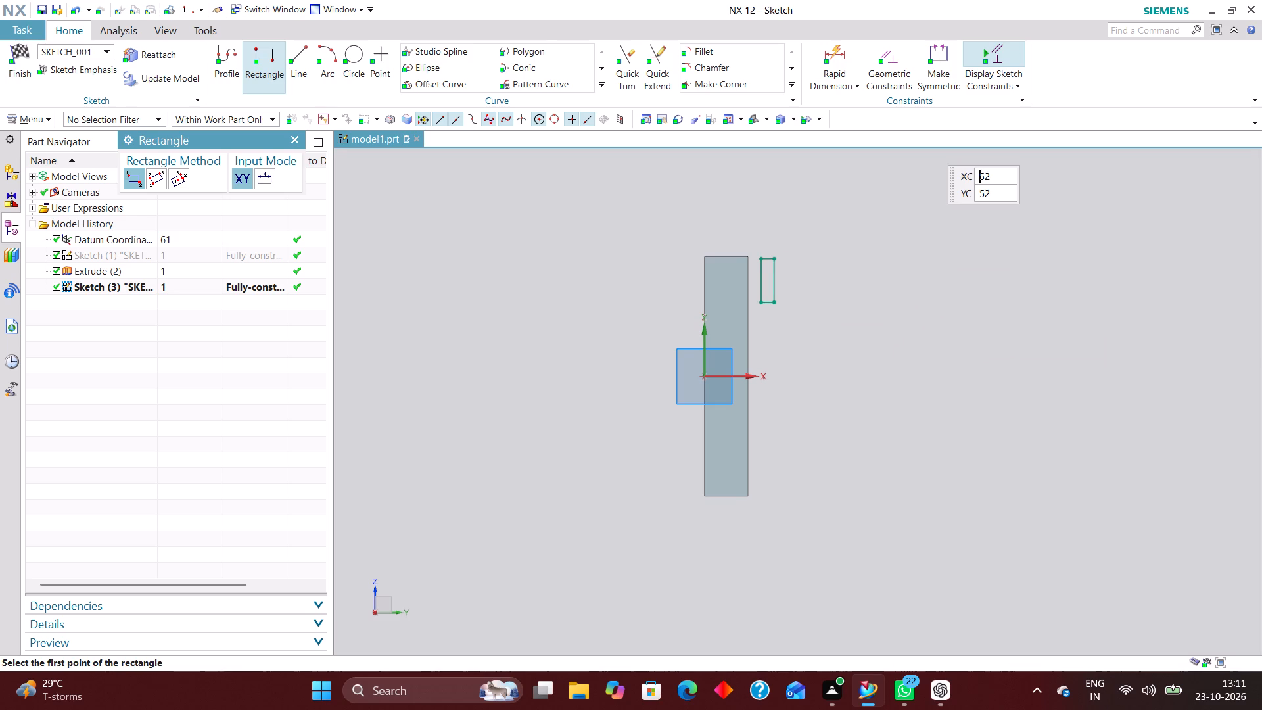
Dimension the small rectangle's width along its bottom edge.
left_click(830, 51)
scroll(749, 356, "up", 3)
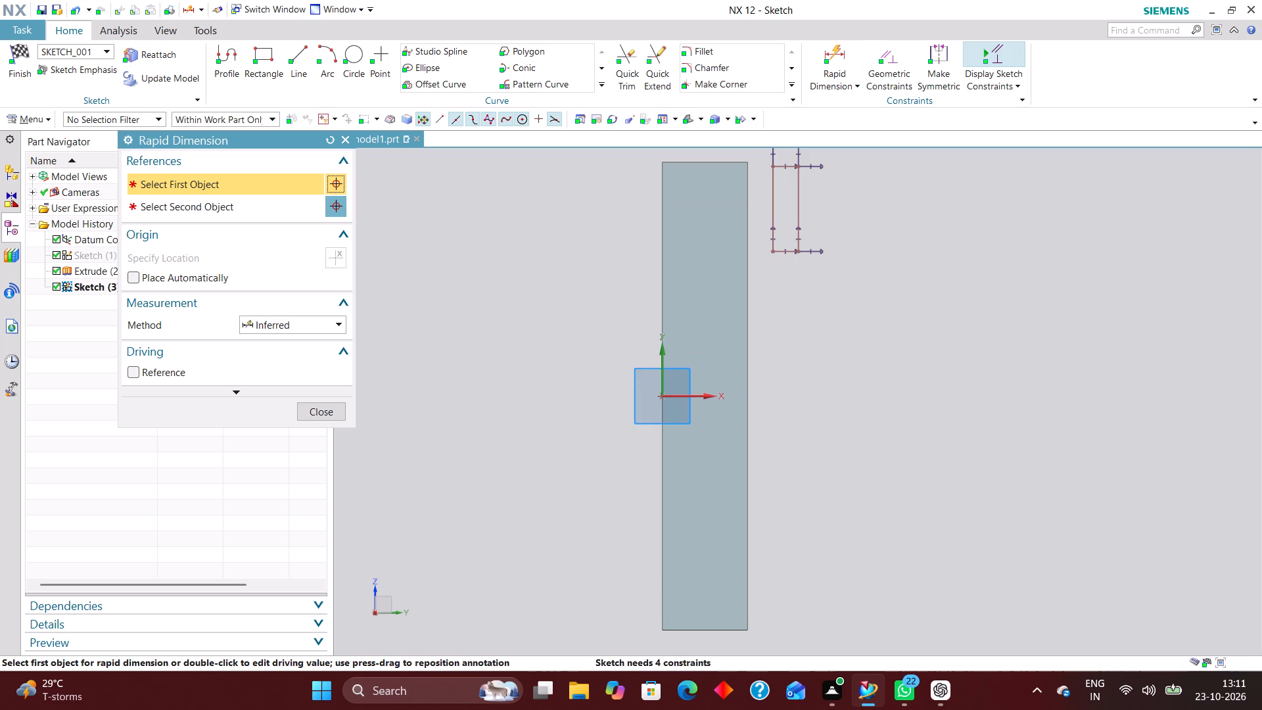
scroll(787, 279, "up", 4)
left_click(796, 215)
left_click(790, 308)
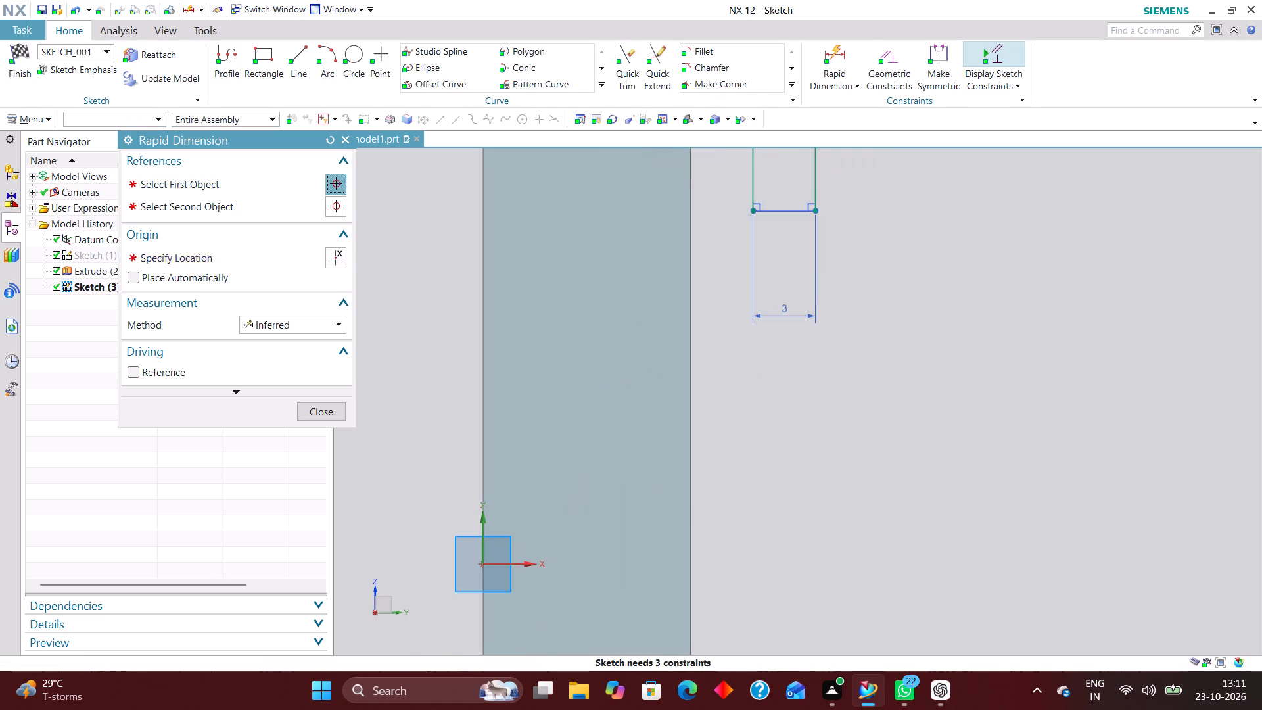
Dimension the rectangle's inner vertical edge 10 mm from the sketch's vertical axis, flush with the plate's +Y face.
scroll(805, 476, "down", 4)
left_click(668, 502)
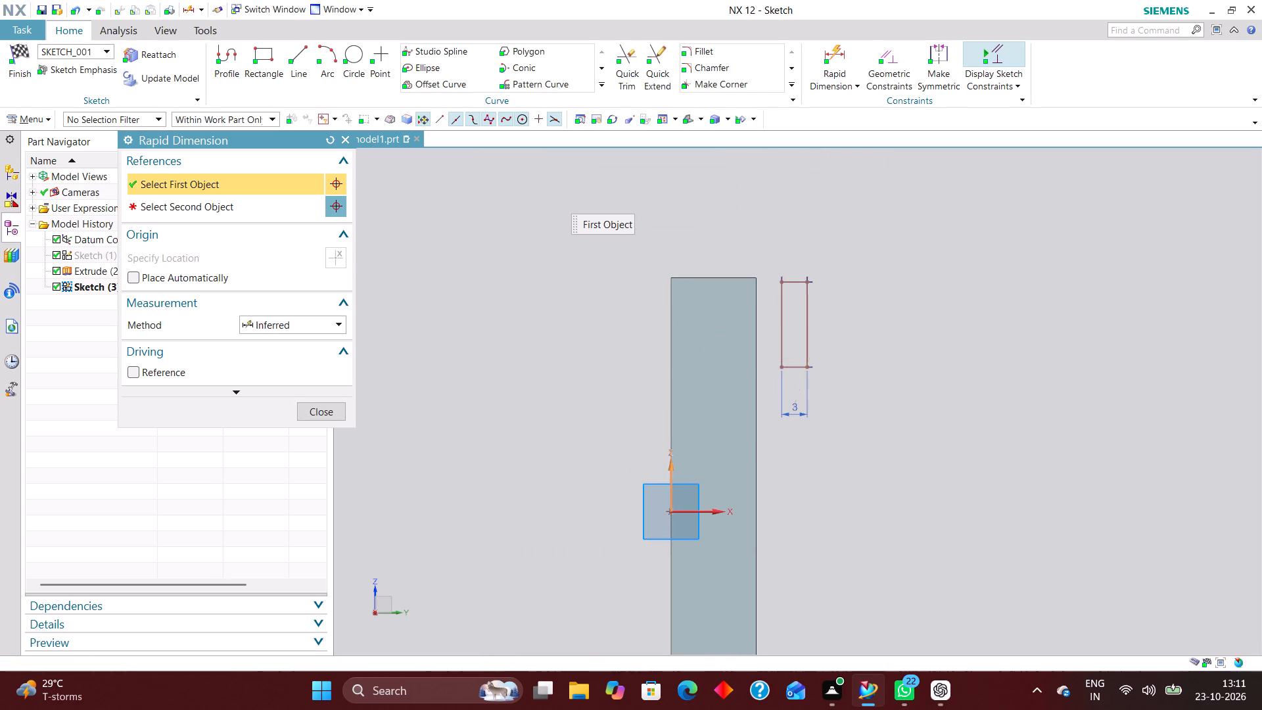
left_click(785, 354)
left_click(730, 583)
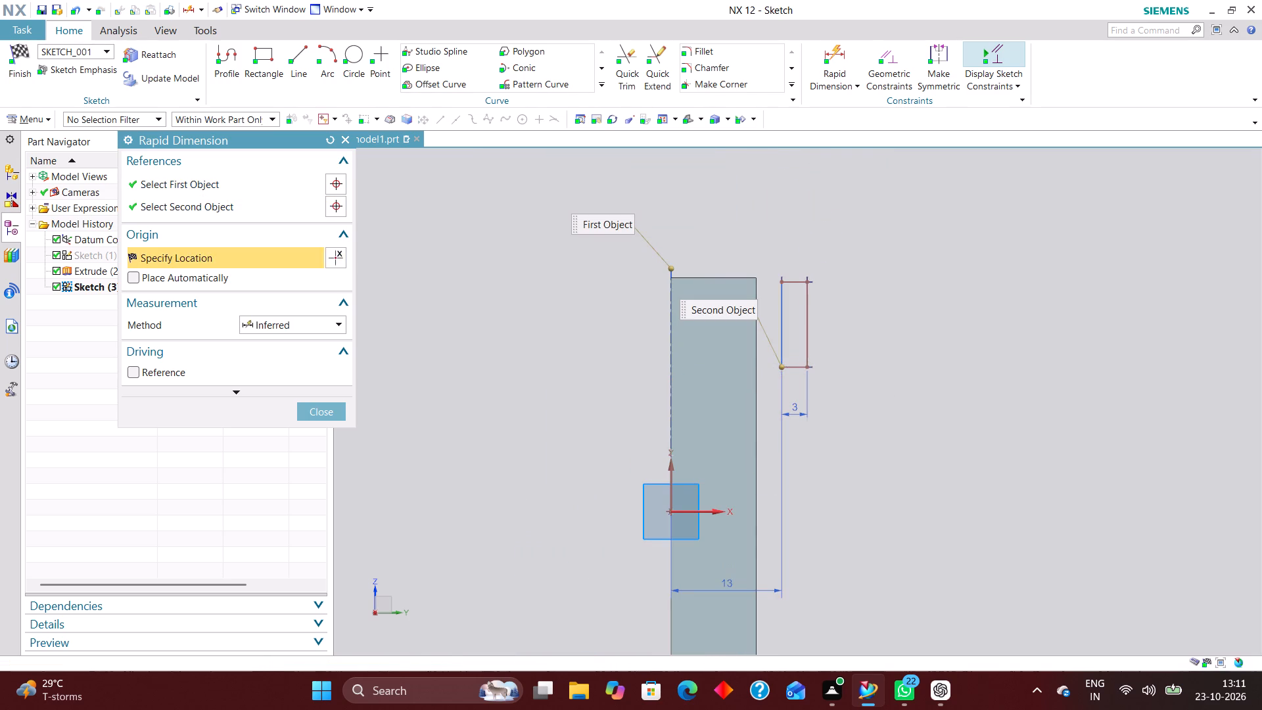
key("1")
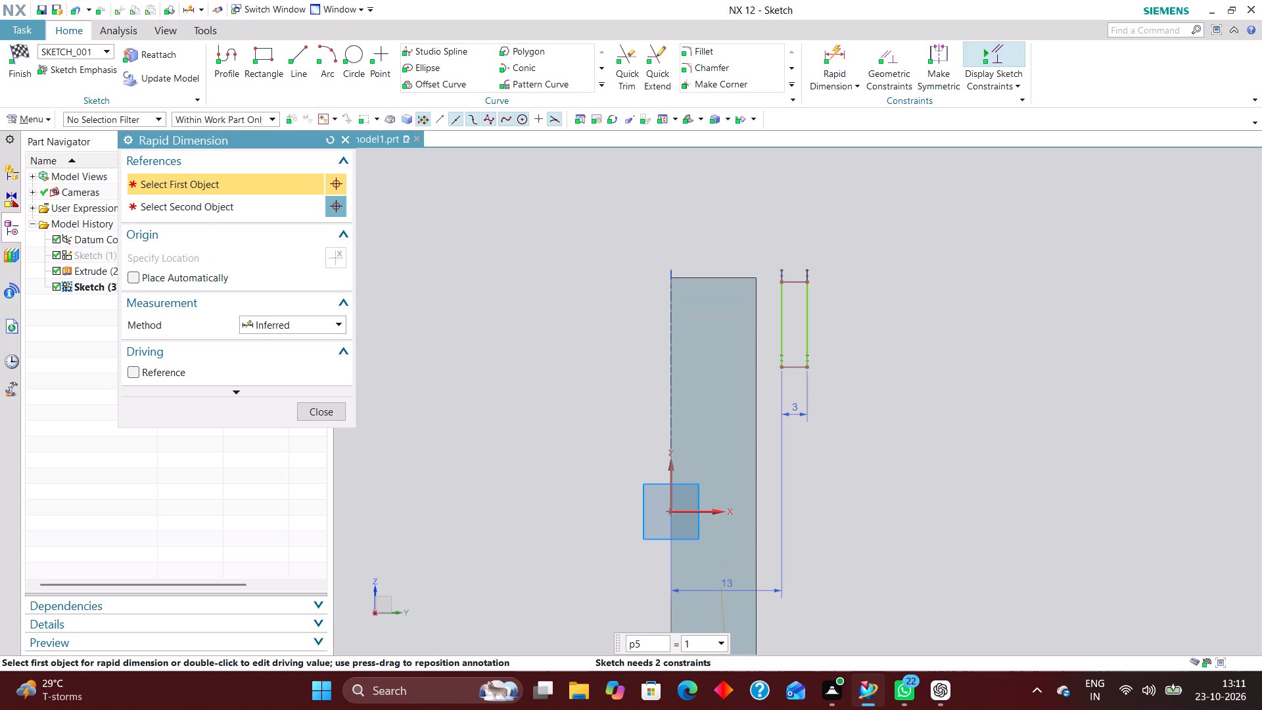
key("0")
key("Return")
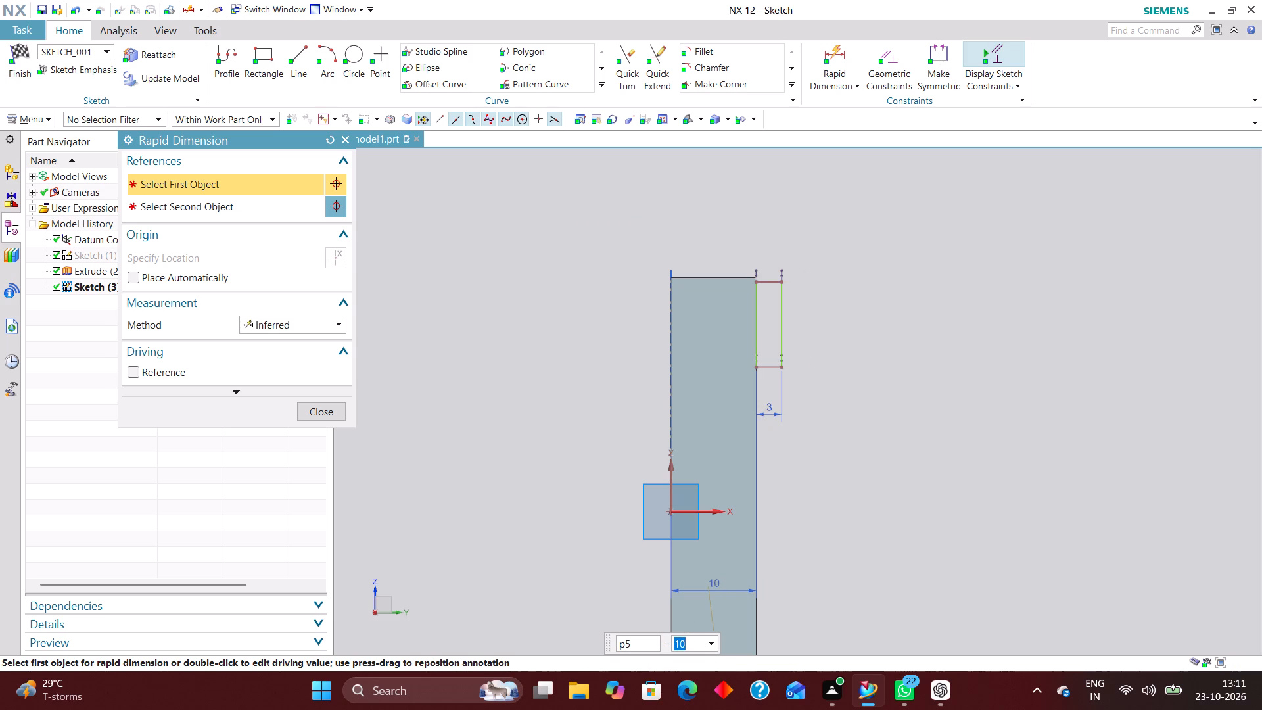
Dimension the rectangle's top edge 55/2 mm above the sketch's horizontal axis, level with the plate's top.
scroll(776, 285, "up", 3)
scroll(760, 311, "down", 3)
scroll(678, 539, "up", 3)
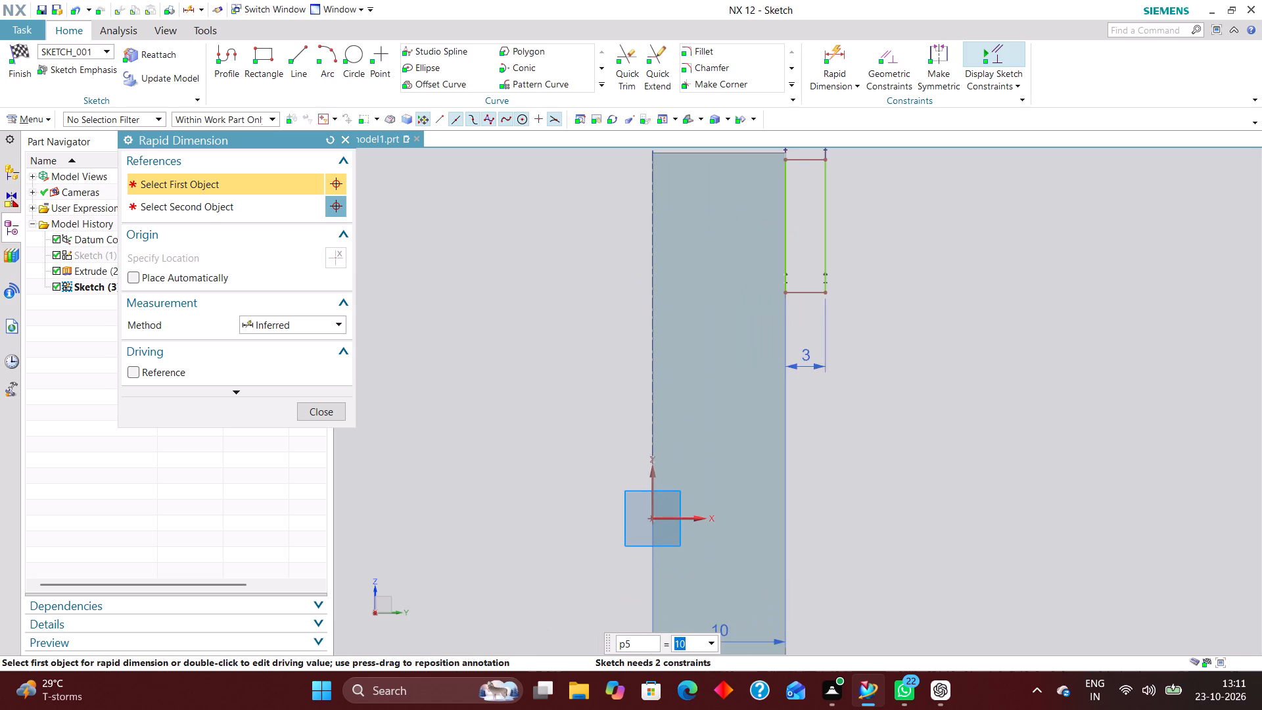
left_click(695, 518)
scroll(736, 538, "down", 3)
scroll(801, 327, "up", 3)
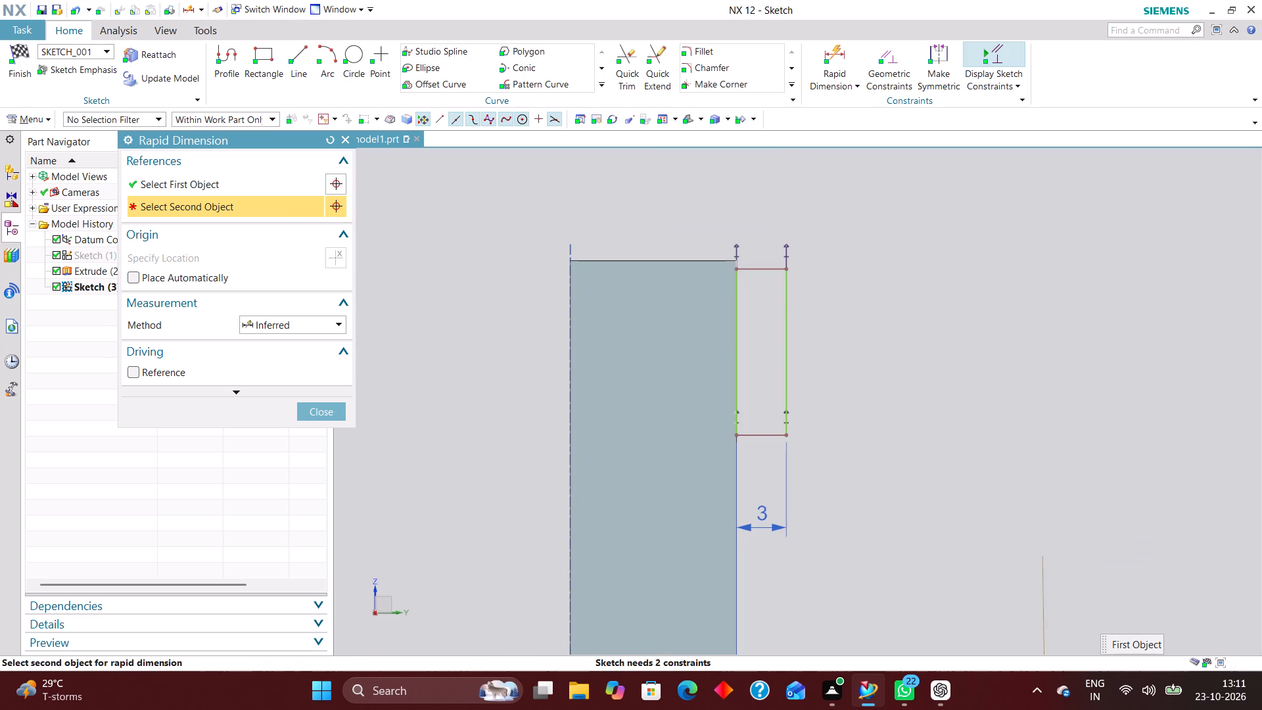
left_click(776, 272)
left_click(960, 425)
scroll(864, 375, "down", 3)
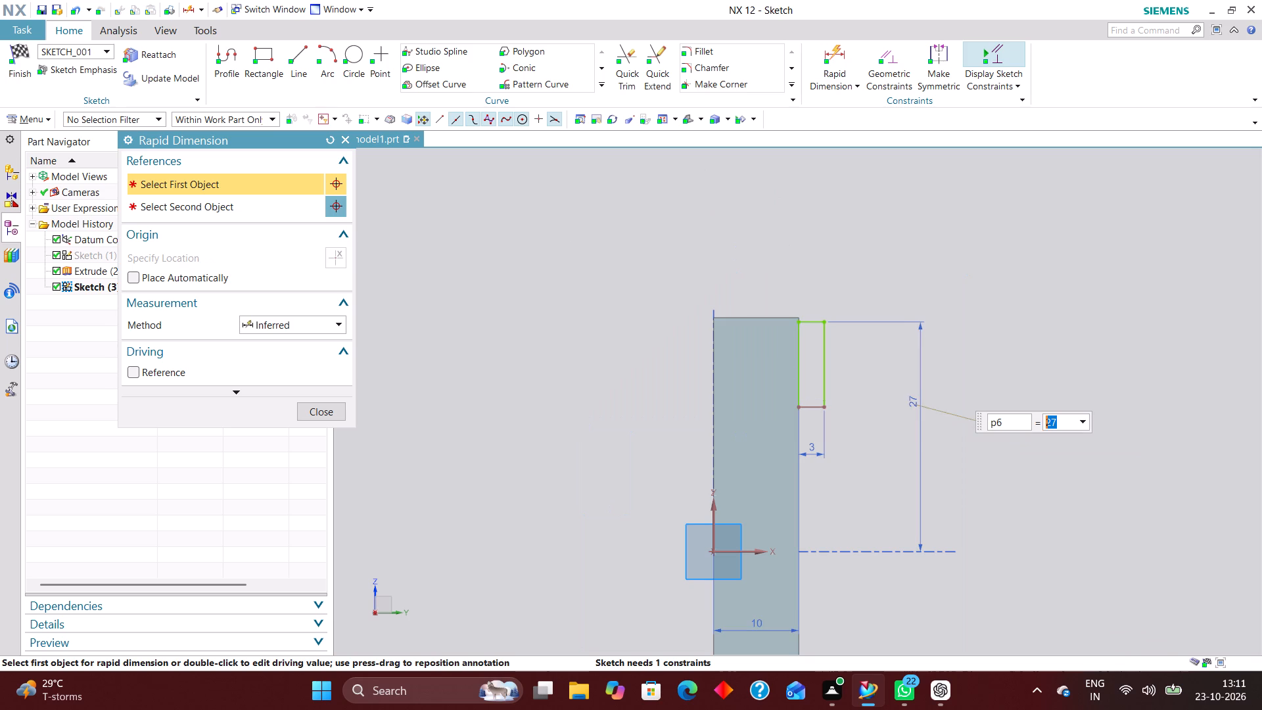
type("55")
type("-2")
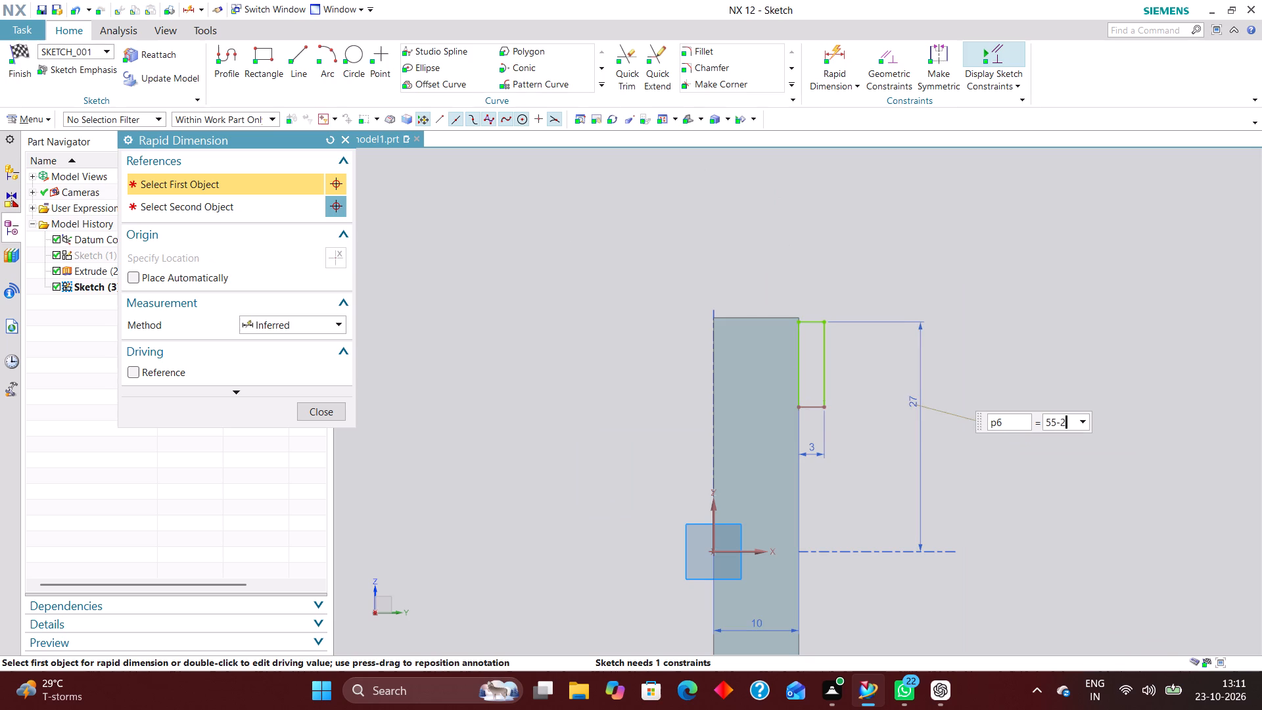
key("BackSpace")
key("BackSpace")
type("/2")
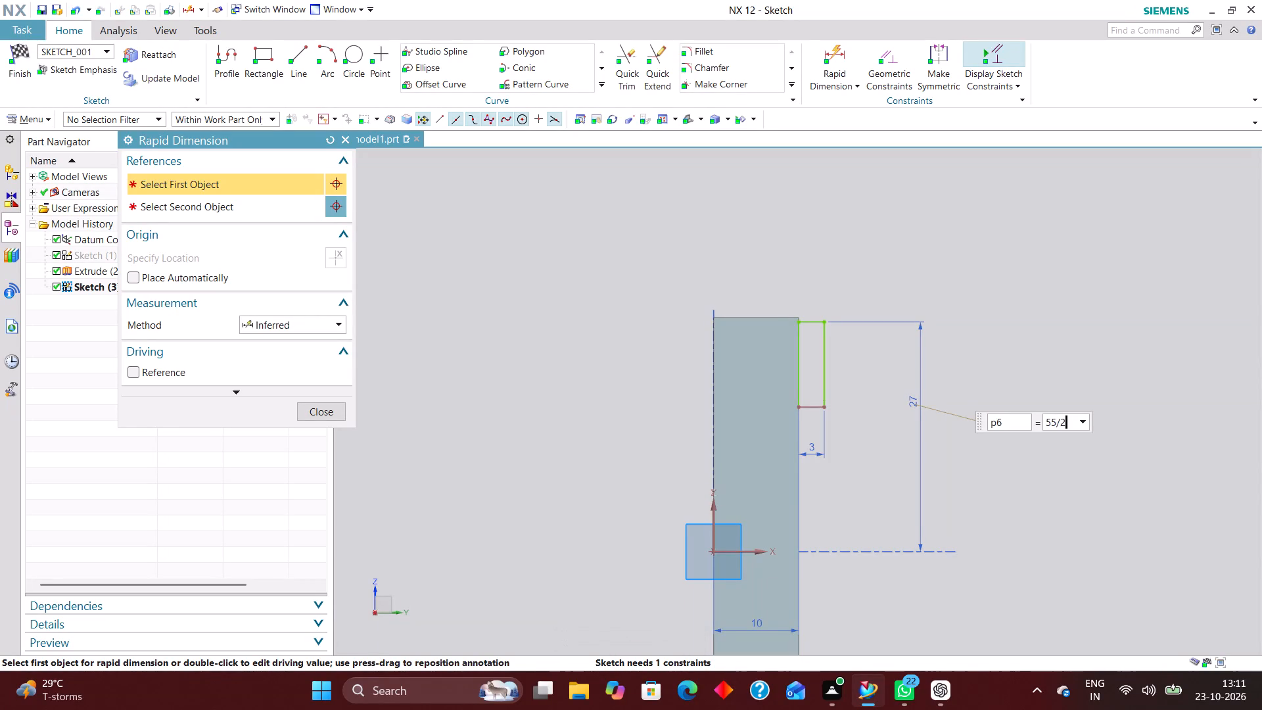
key("Return")
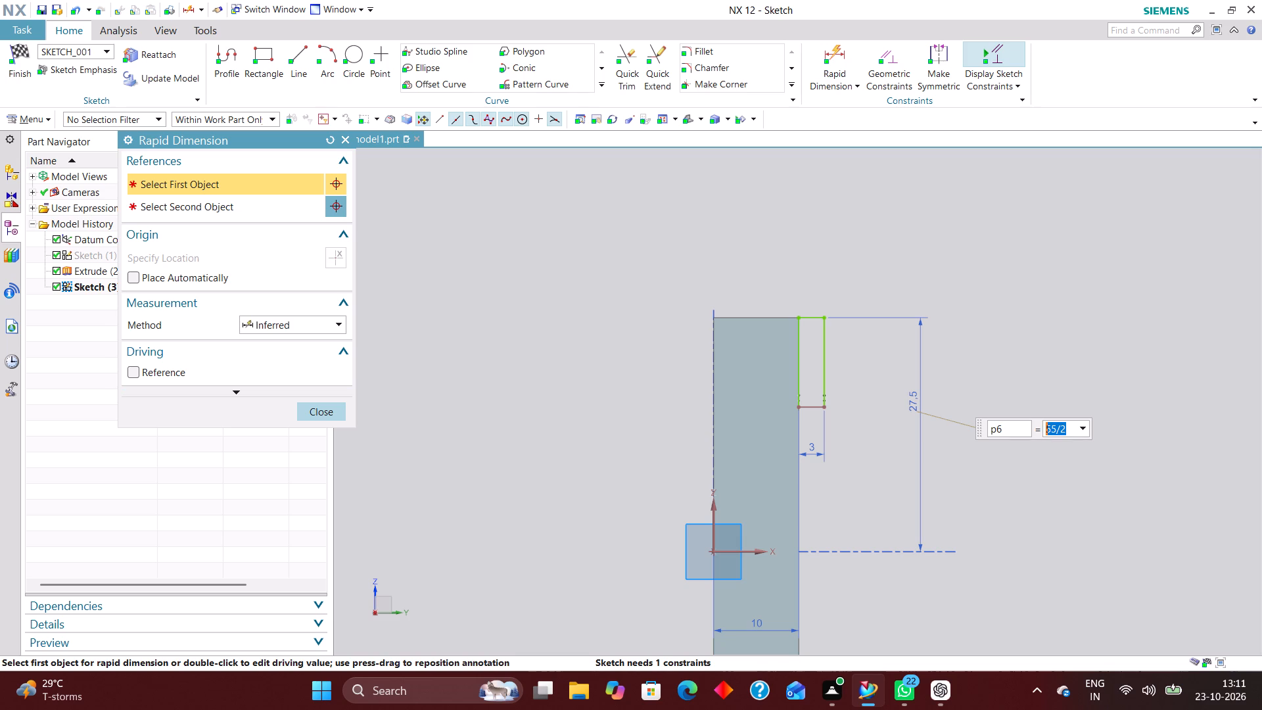
left_click(319, 414)
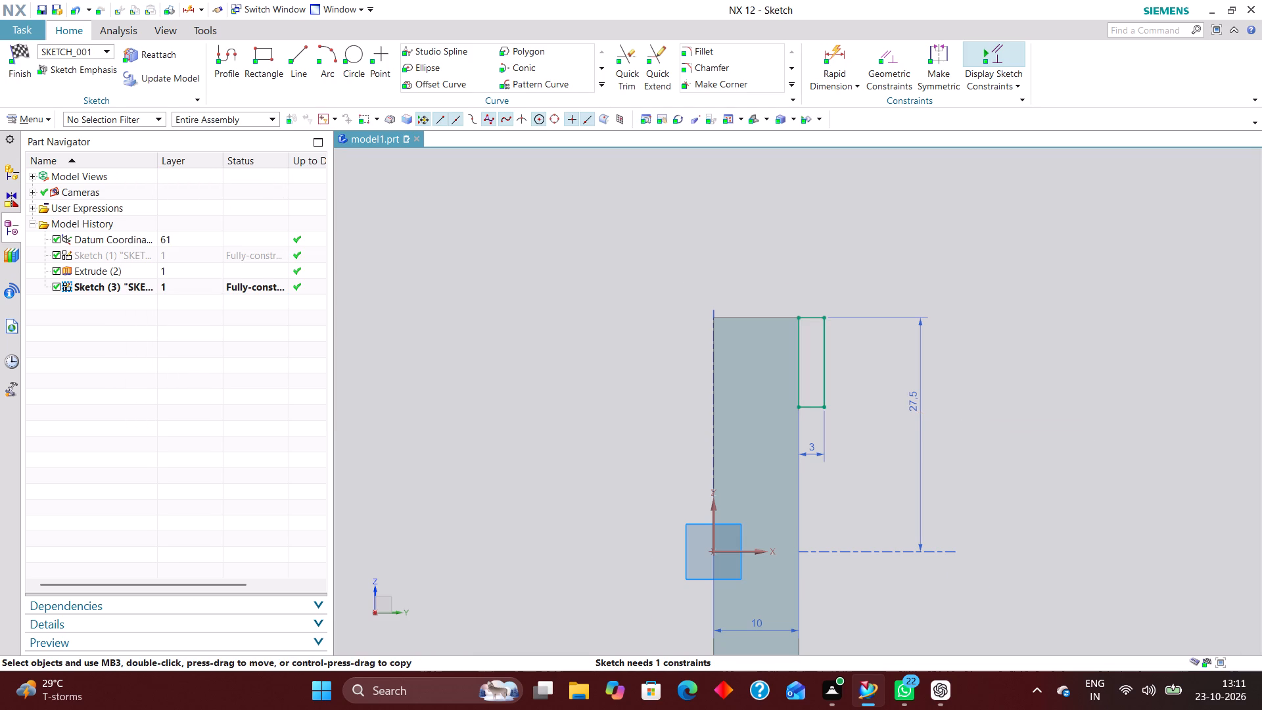
Dimension the small rectangle's outer vertical edge at 10 mm, and finish the sketch.
scroll(844, 410, "up", 3)
left_click(803, 373)
left_click(866, 426)
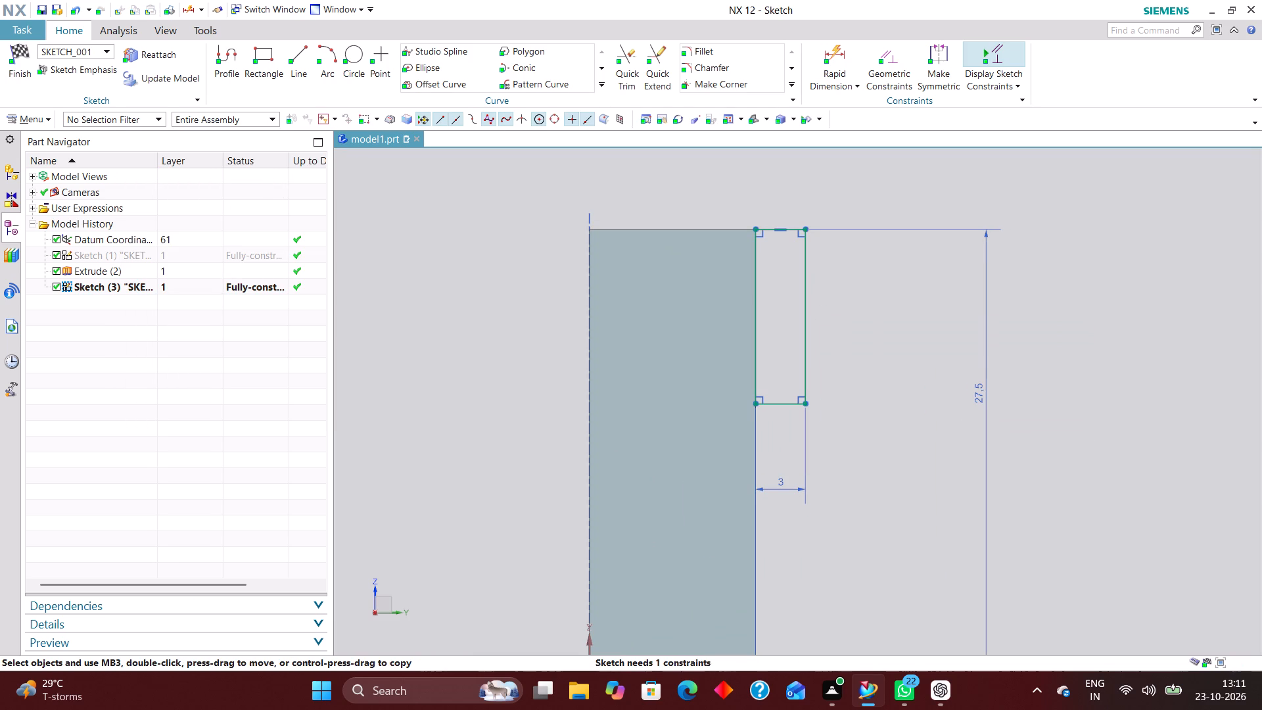
left_click(837, 50)
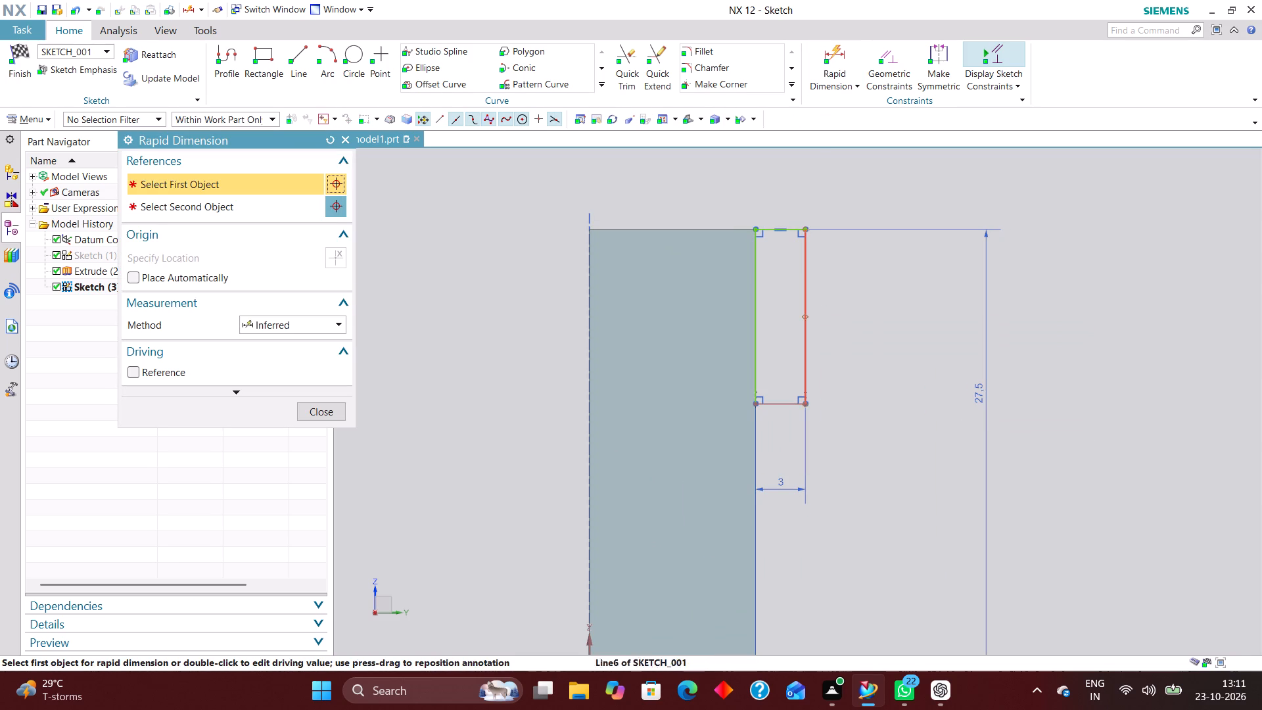
left_click(806, 342)
left_click(876, 321)
key("1")
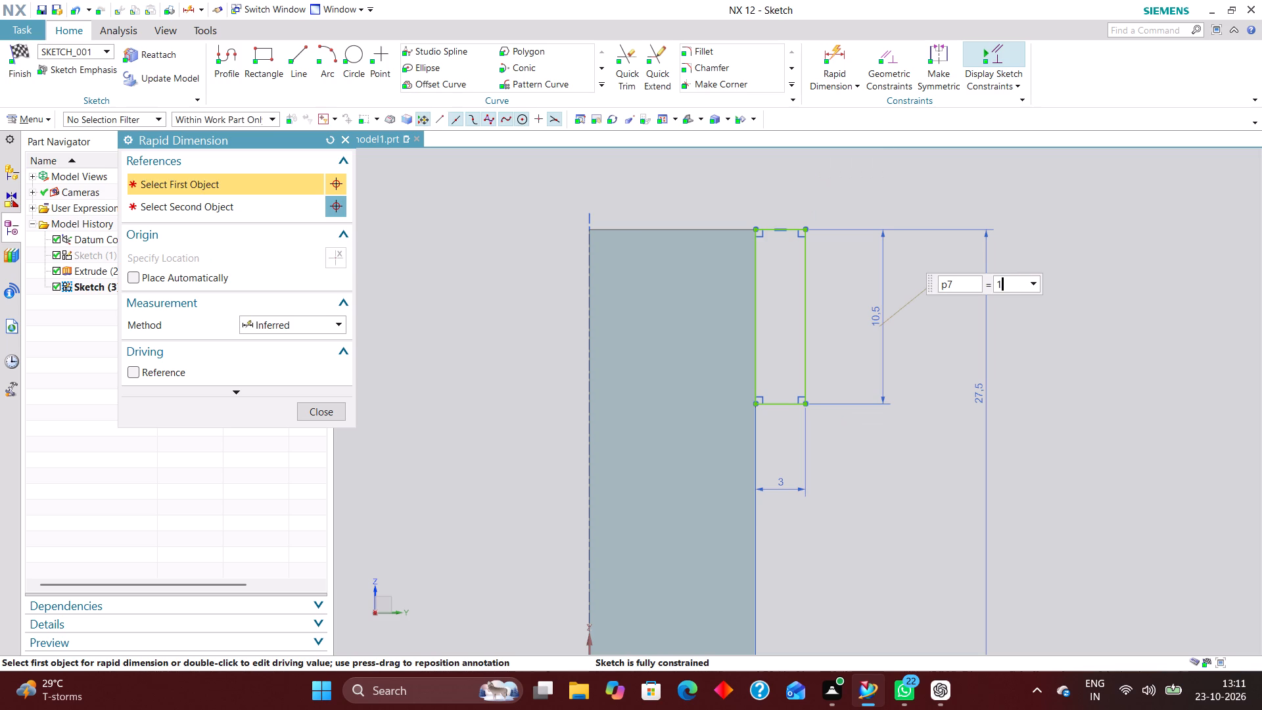
key("0")
key("Return")
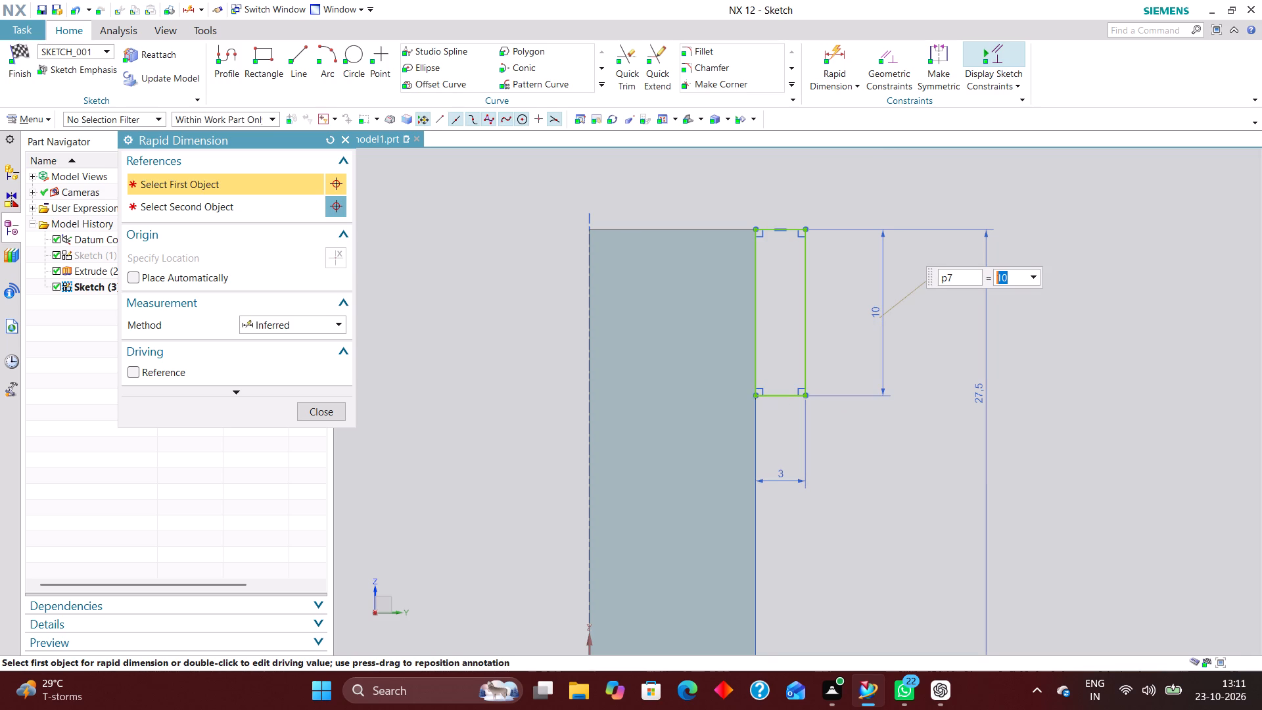
left_click(331, 402)
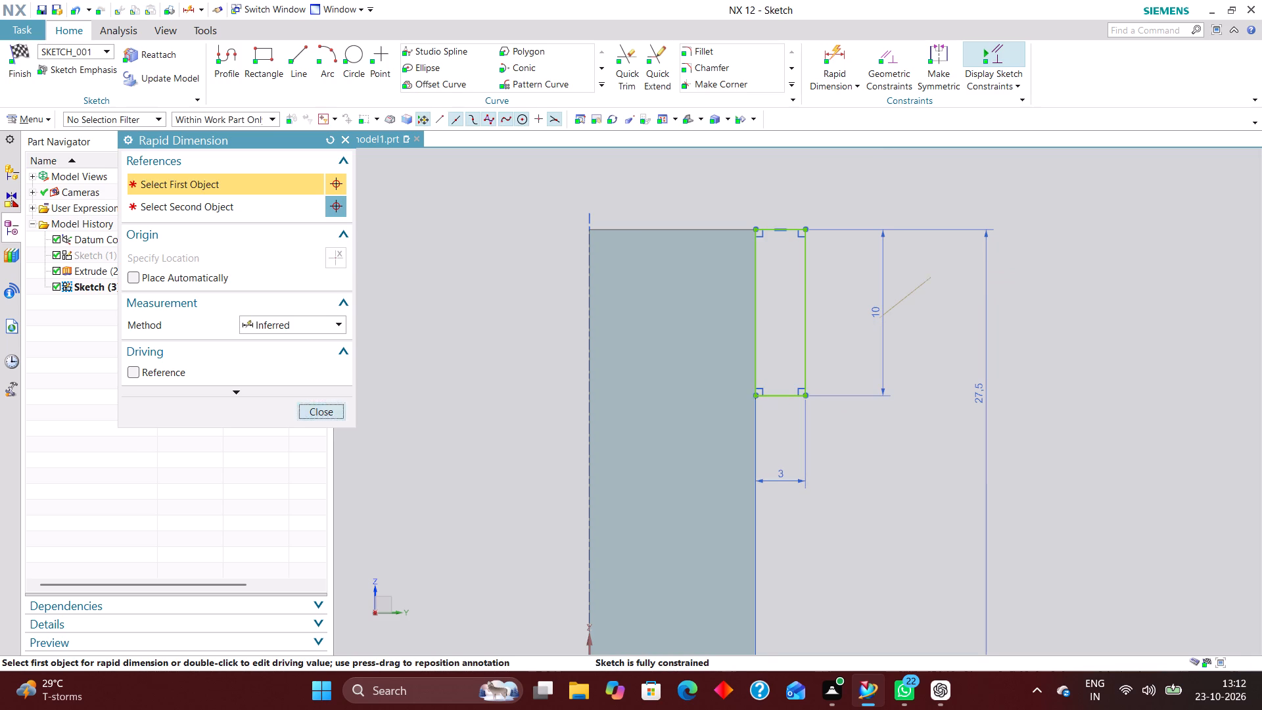
scroll(536, 338, "down", 4)
left_click(29, 59)
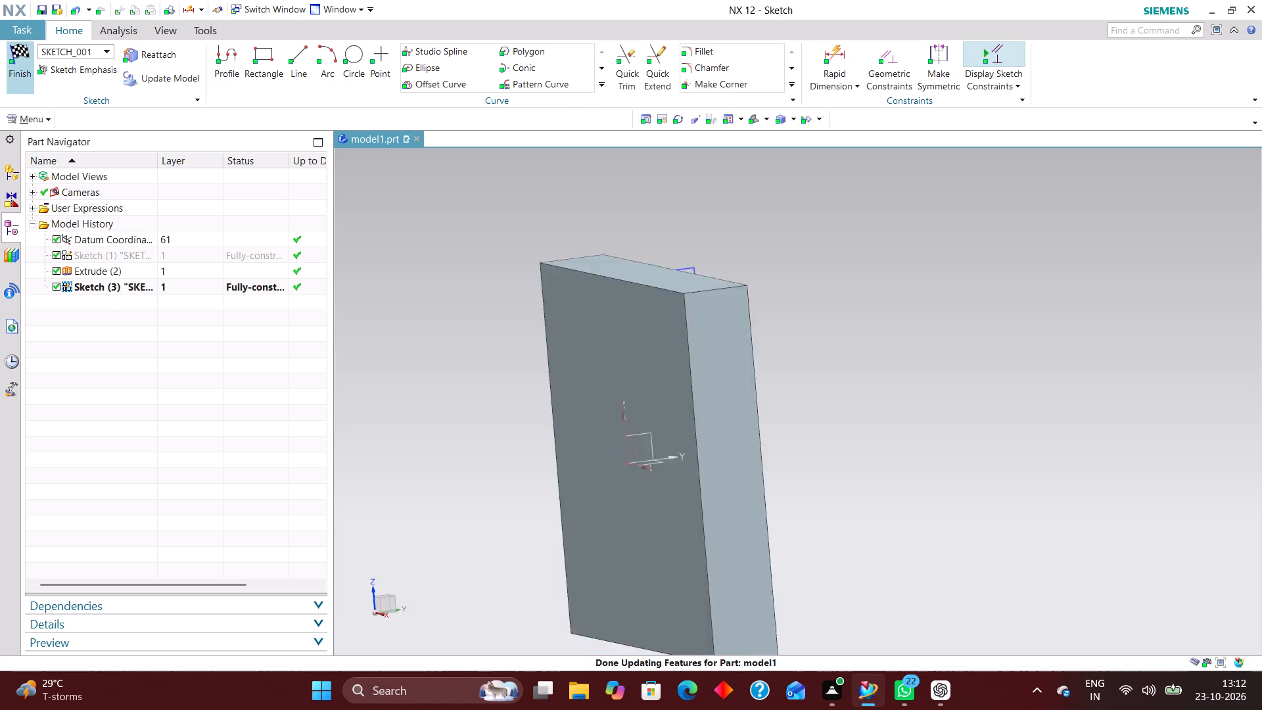
Extrude the small rectangle symmetrically by 29 mm to each side, across the plate's full width, with the inferred Unite.
scroll(456, 421, "down", 1)
left_click(188, 52)
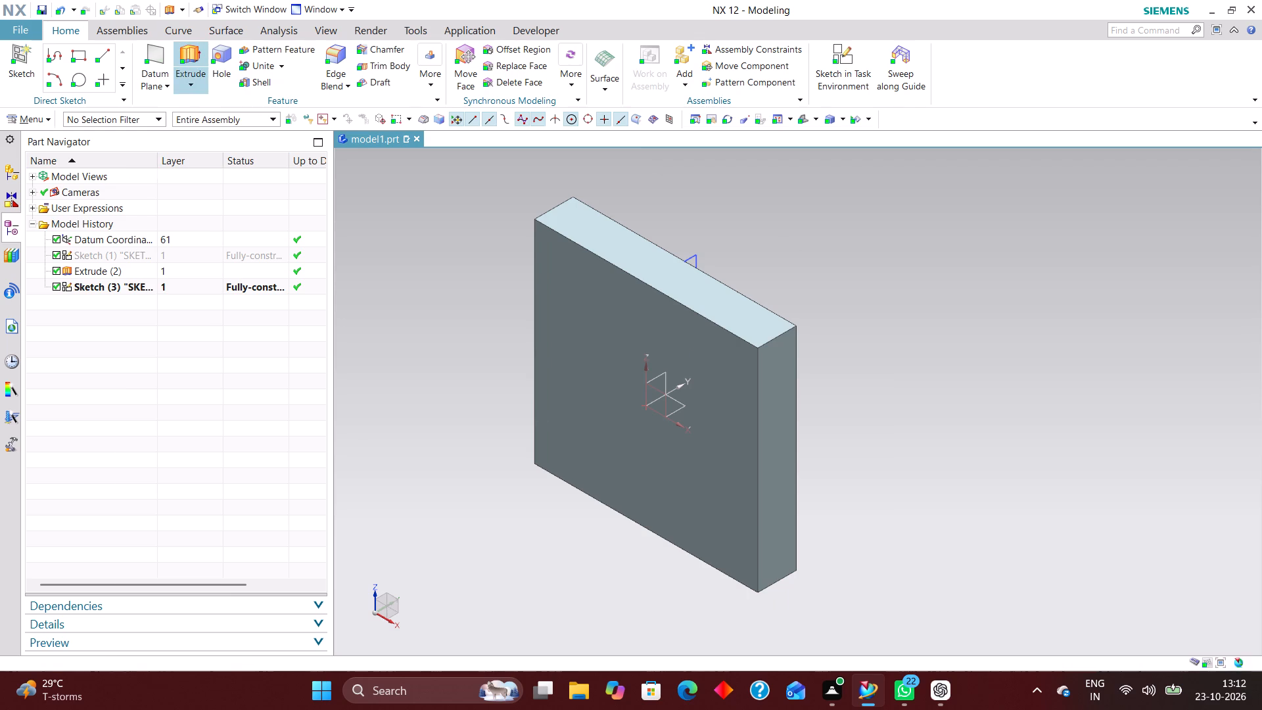
left_click(691, 254)
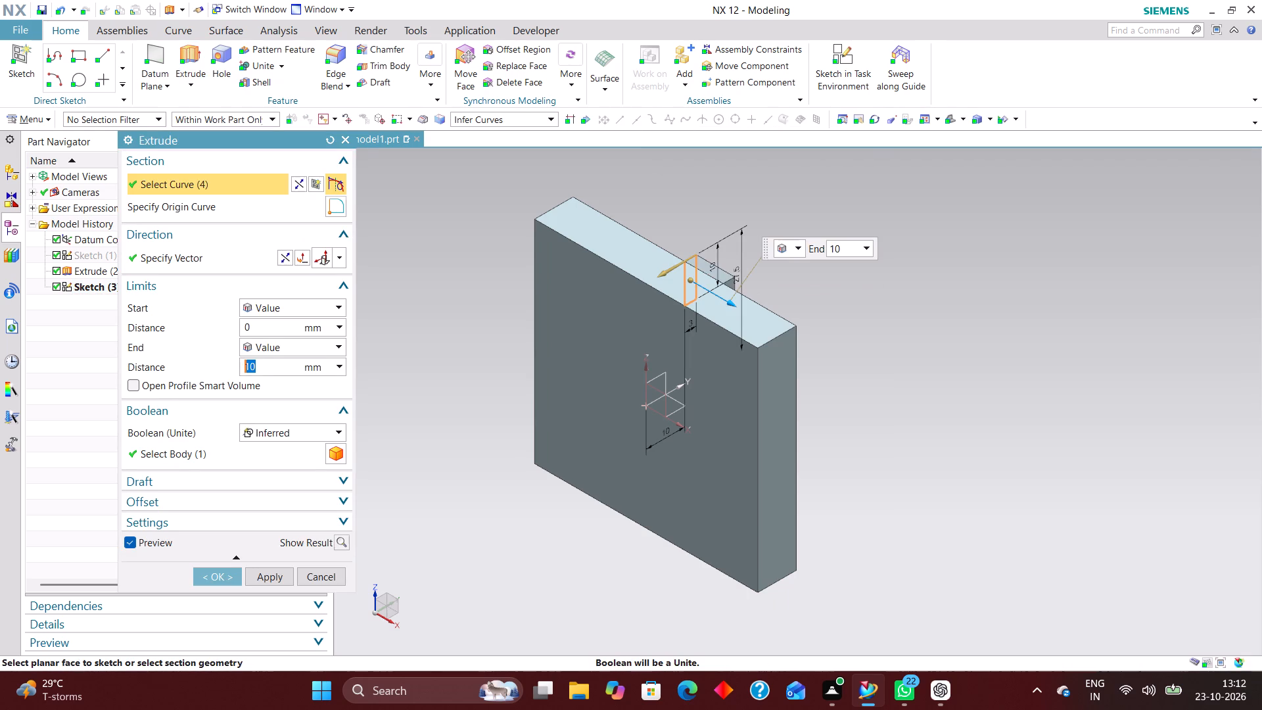
middle_click_drag(837, 406, 700, 427)
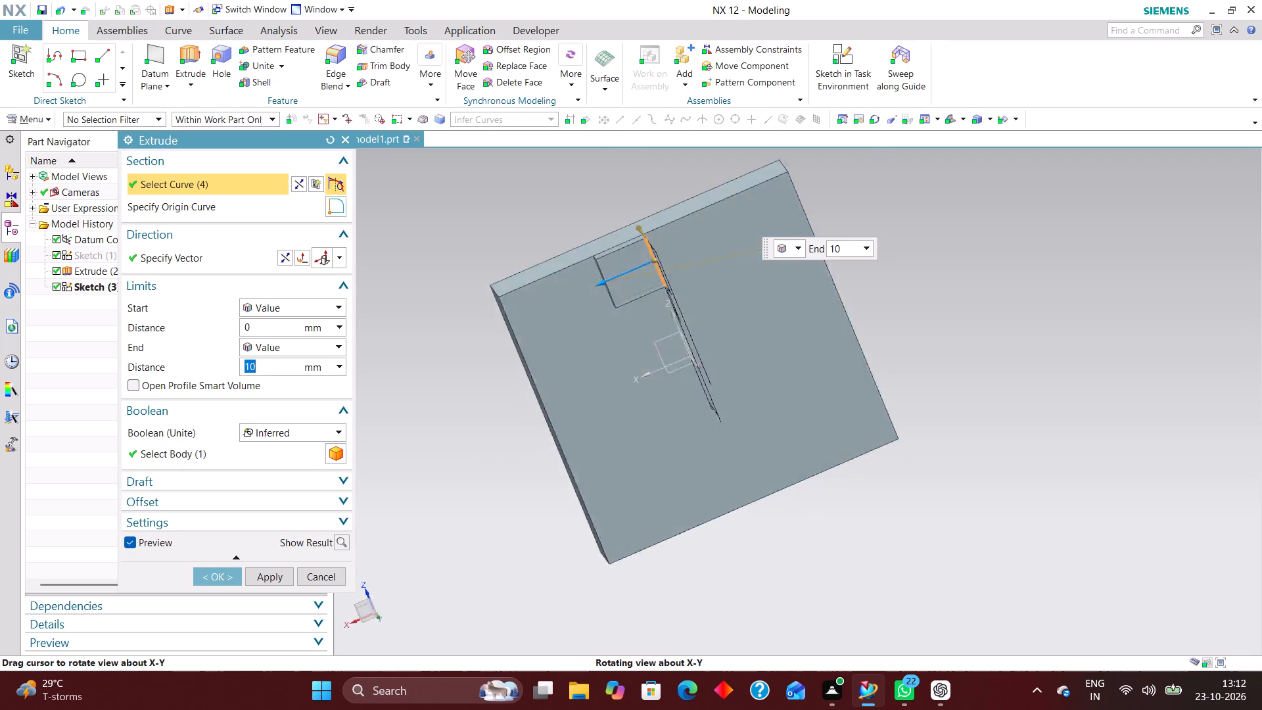
middle_click_drag(700, 427, 676, 412)
middle_click_drag(674, 412, 676, 471)
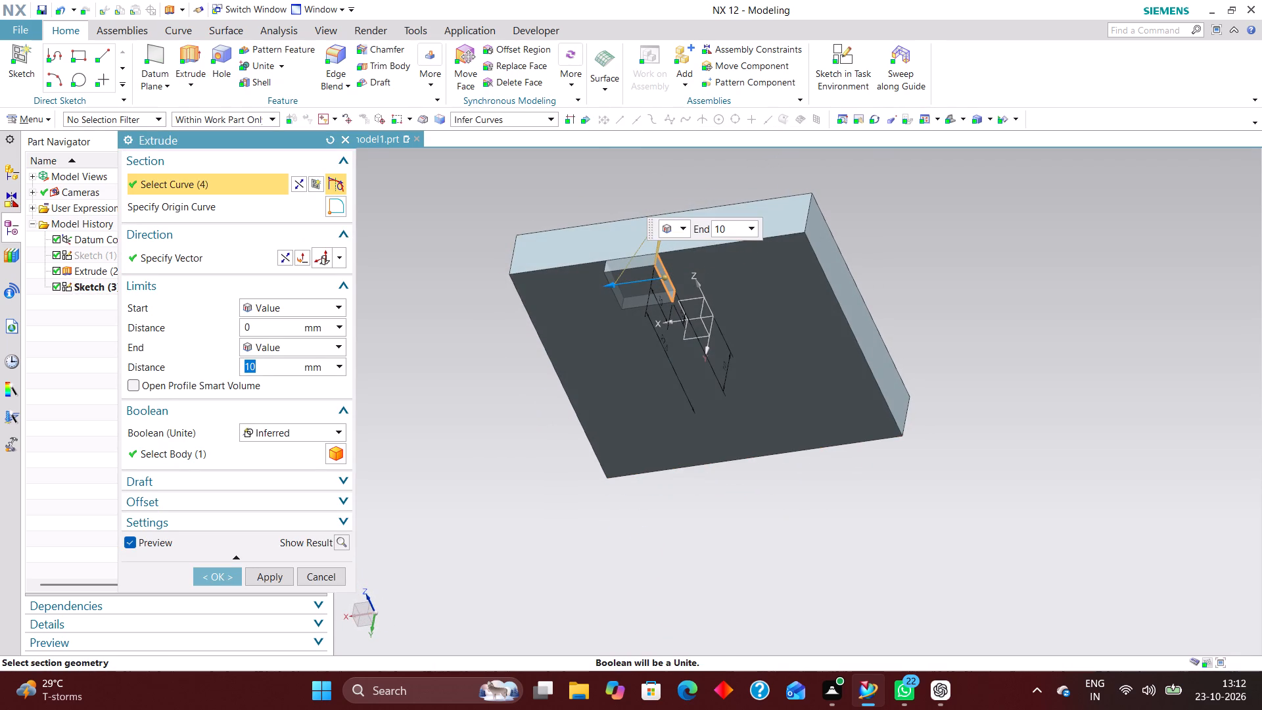
right_click_drag(1010, 498, 865, 486)
middle_click_drag(723, 524, 720, 431)
scroll(720, 431, "up", 1)
right_click_drag(987, 381, 790, 369)
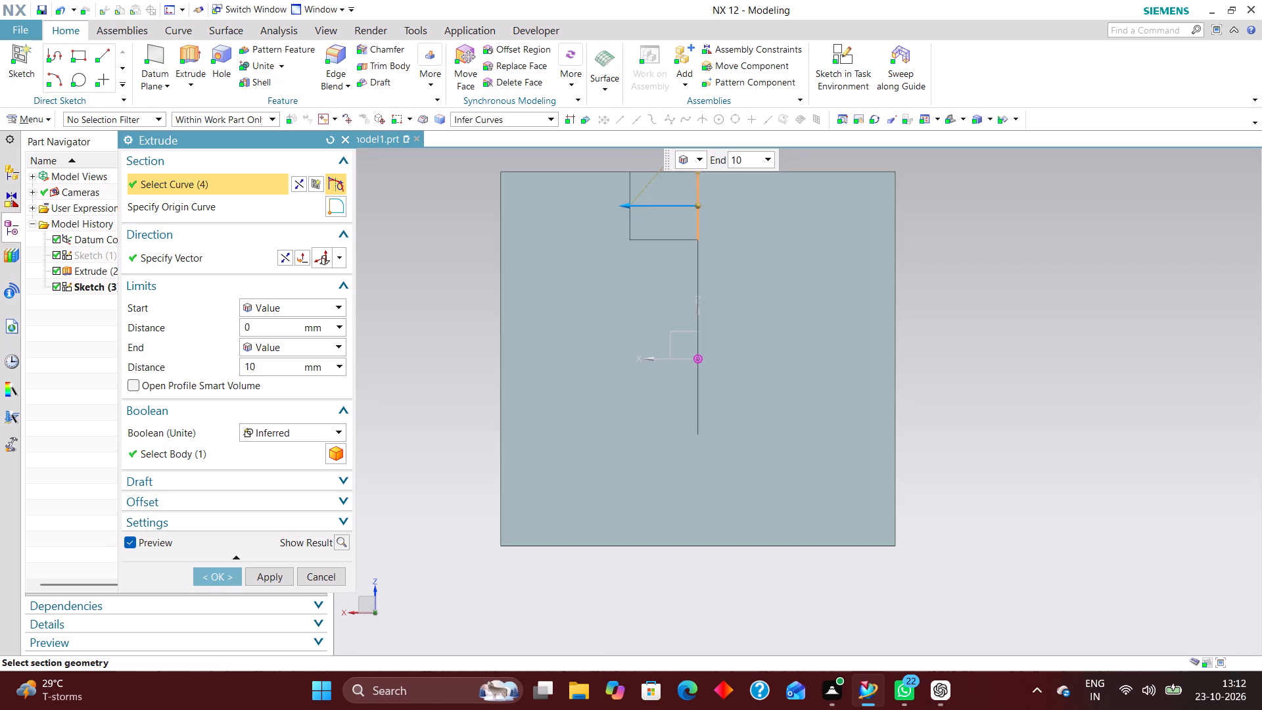
scroll(638, 206, "up", 3)
left_click(282, 310)
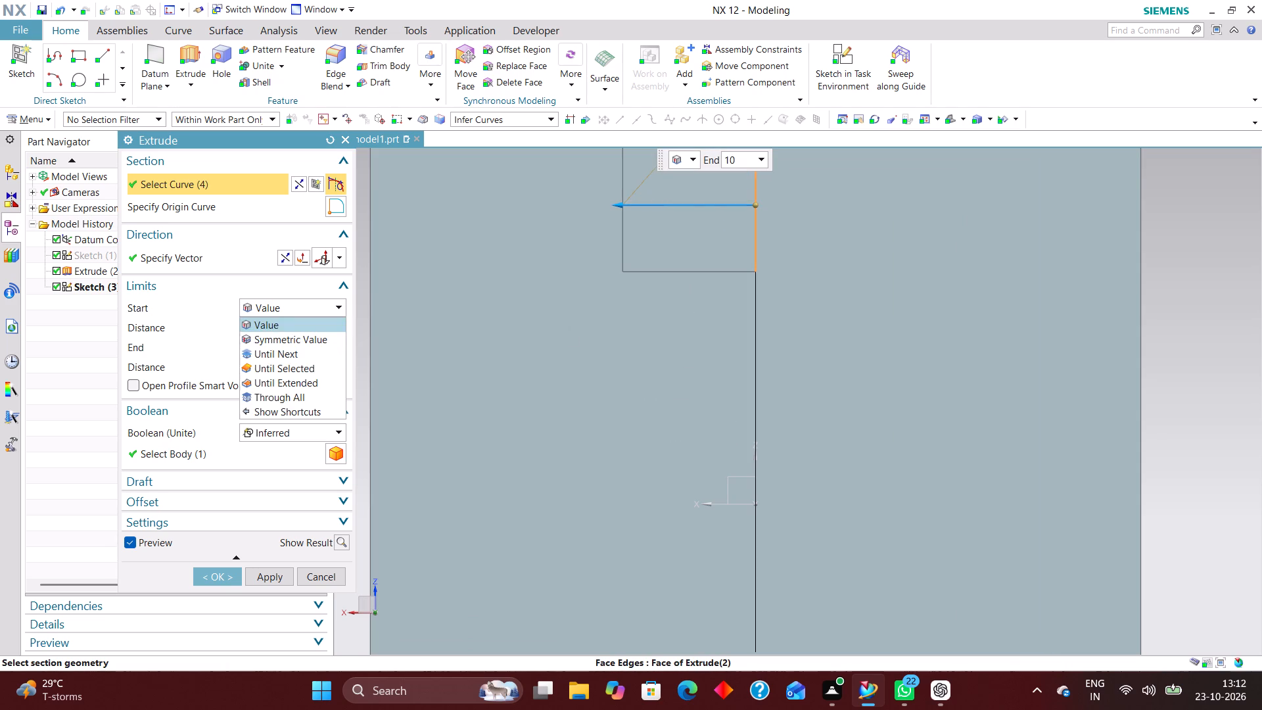
left_click(286, 336)
scroll(678, 405, "down", 3)
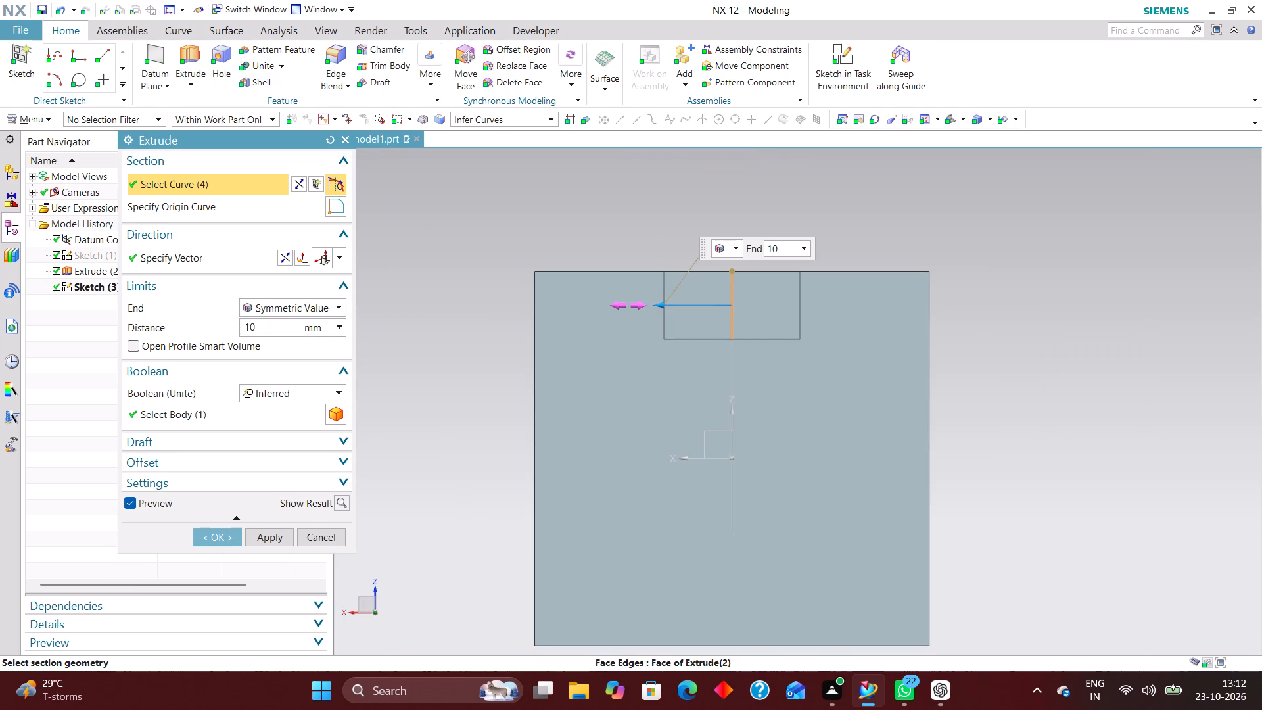
left_click_drag(662, 308, 544, 320)
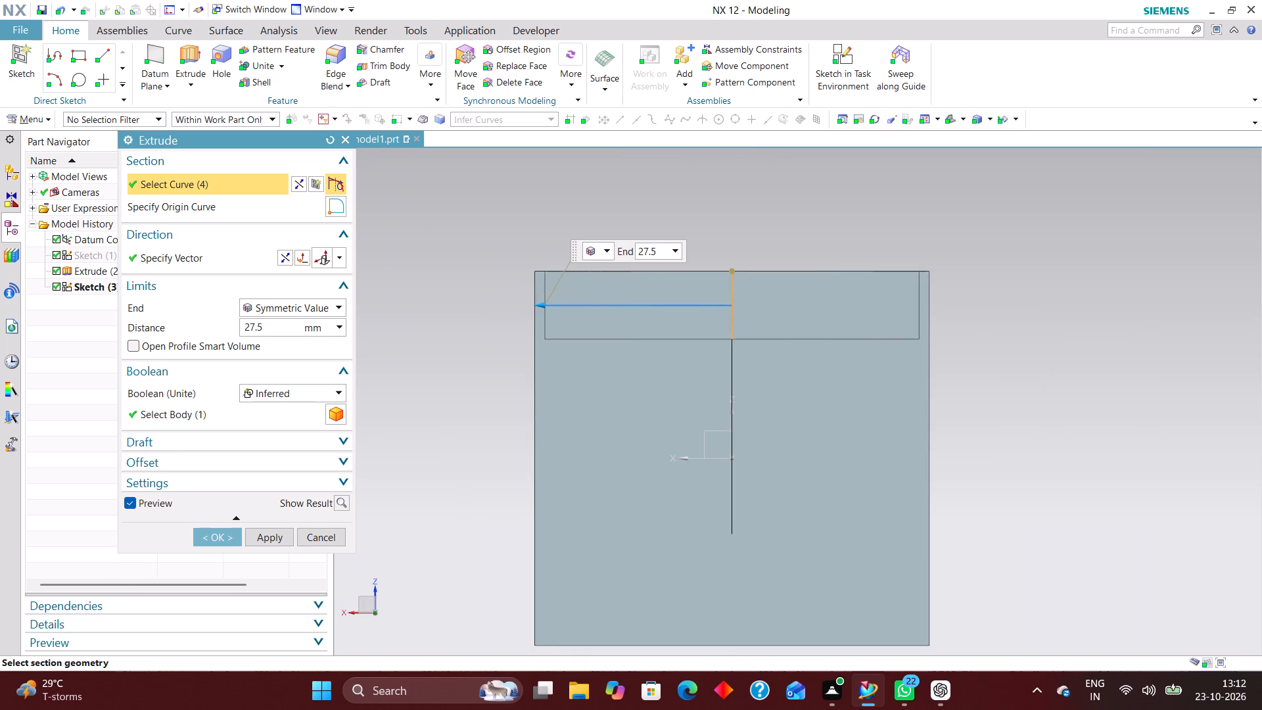
left_click_drag(544, 320, 534, 333)
middle_click_drag(475, 452, 507, 457)
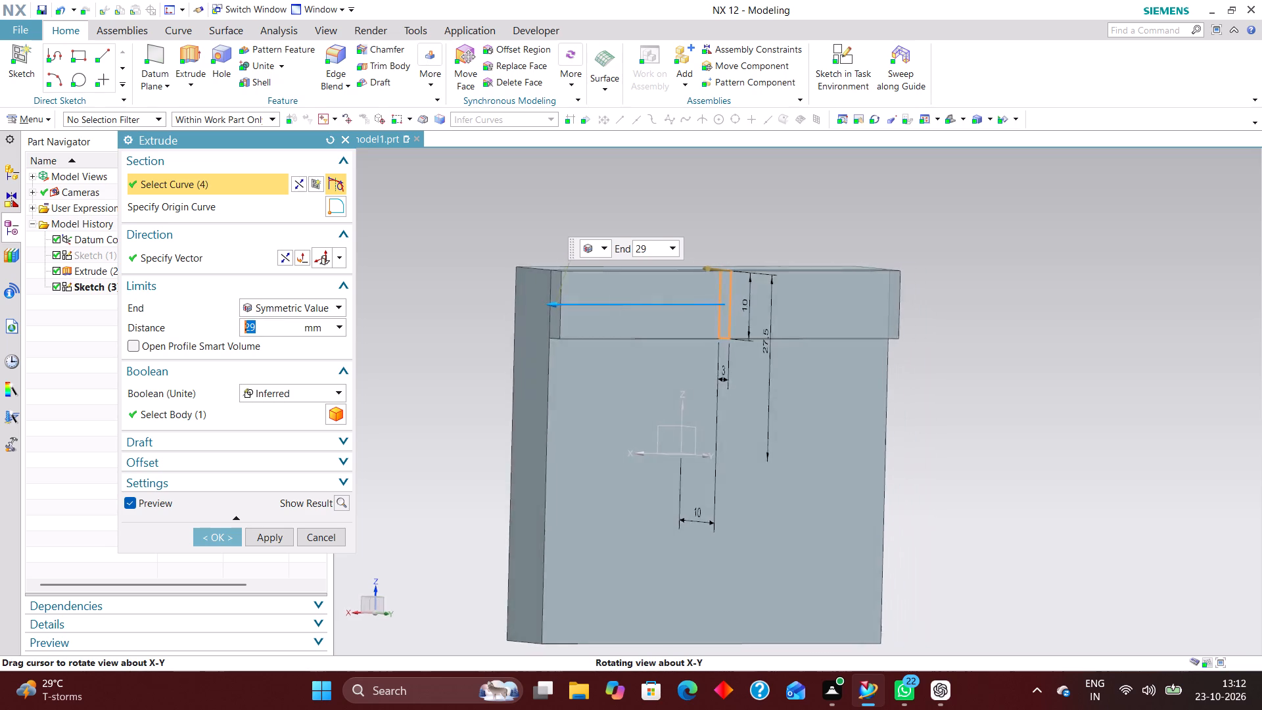
middle_click_drag(507, 457, 542, 460)
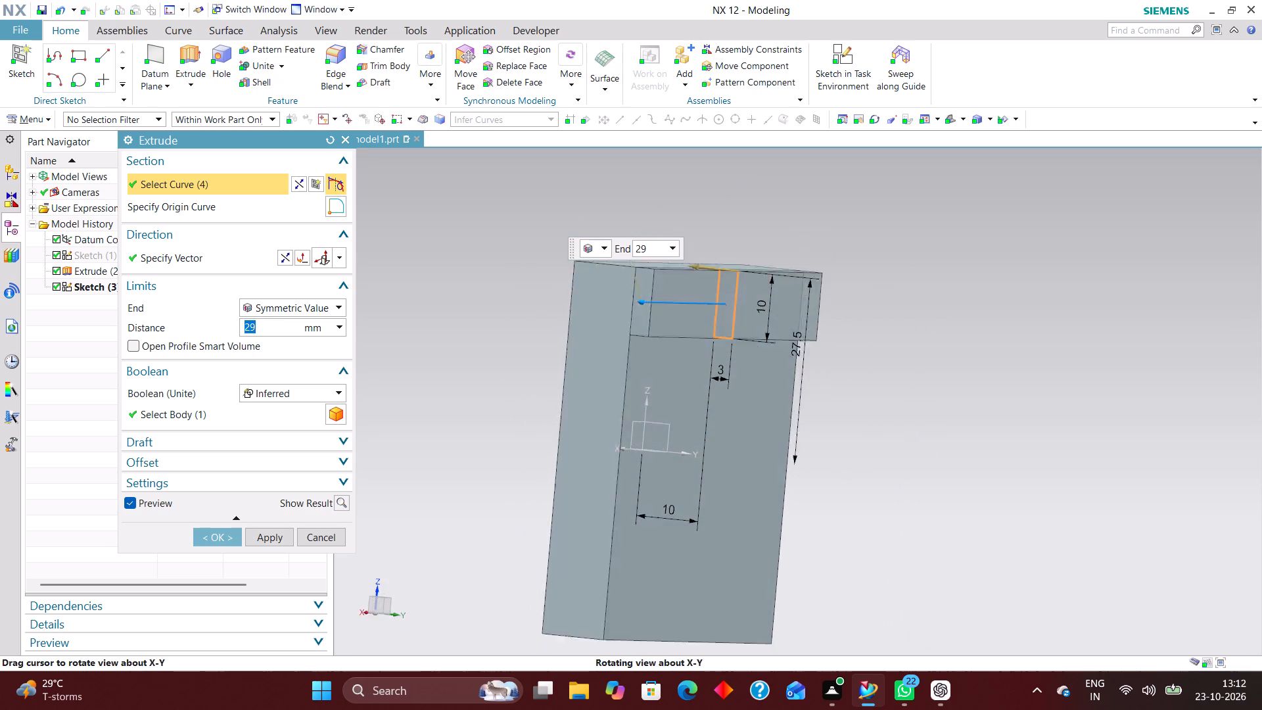
middle_click_drag(542, 460, 538, 469)
left_click(205, 534)
scroll(602, 358, "down", 3)
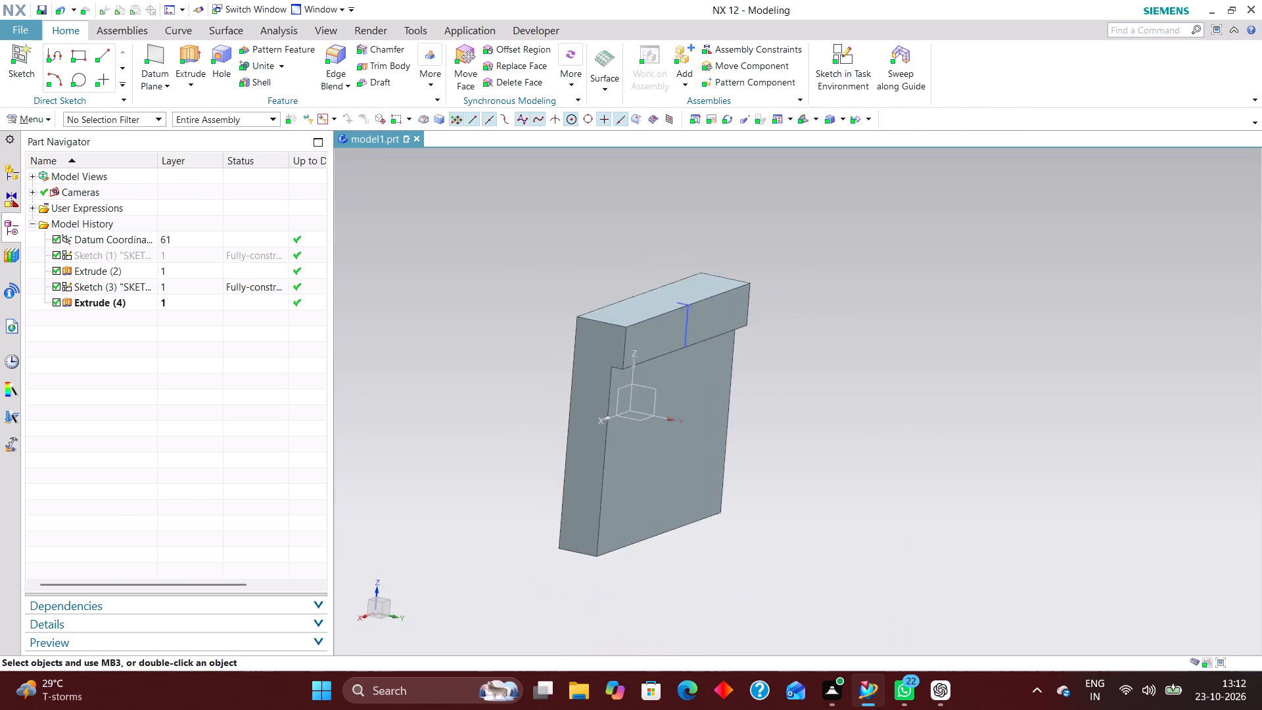
Hide the small rectangle's sketch that shows on the raised strip.
scroll(563, 347, "up", 3)
middle_click_drag(580, 444, 617, 458)
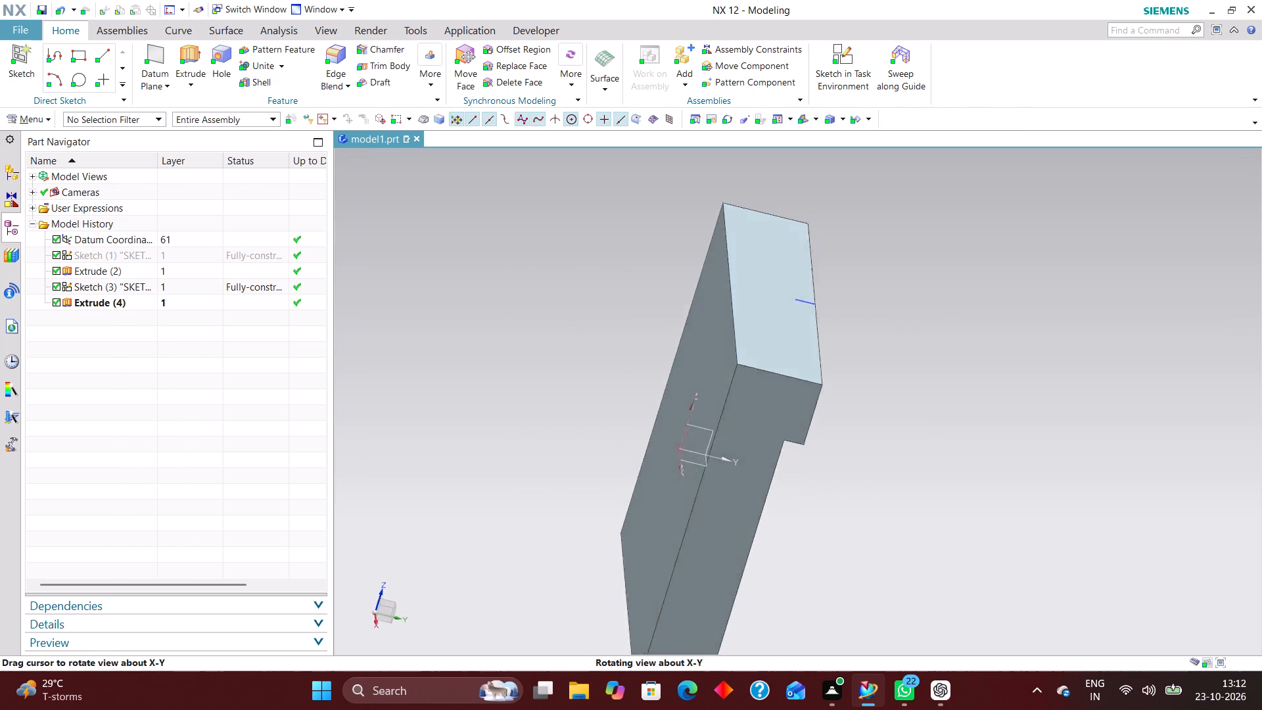
middle_click_drag(617, 458, 562, 442)
right_click_drag(792, 310, 794, 388)
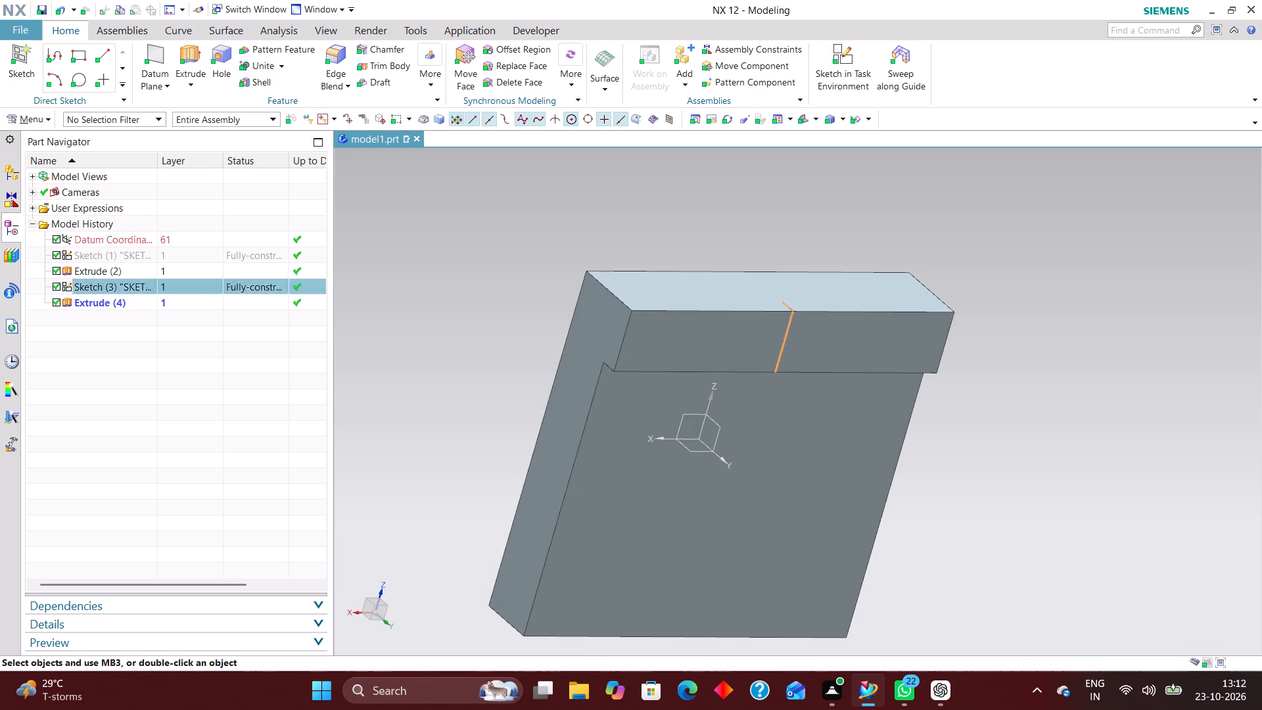
right_click_drag(794, 388, 794, 372)
Examine the plate and its raised top strip from the front, side and back.
scroll(845, 417, "down", 1)
middle_click_drag(836, 557, 871, 577)
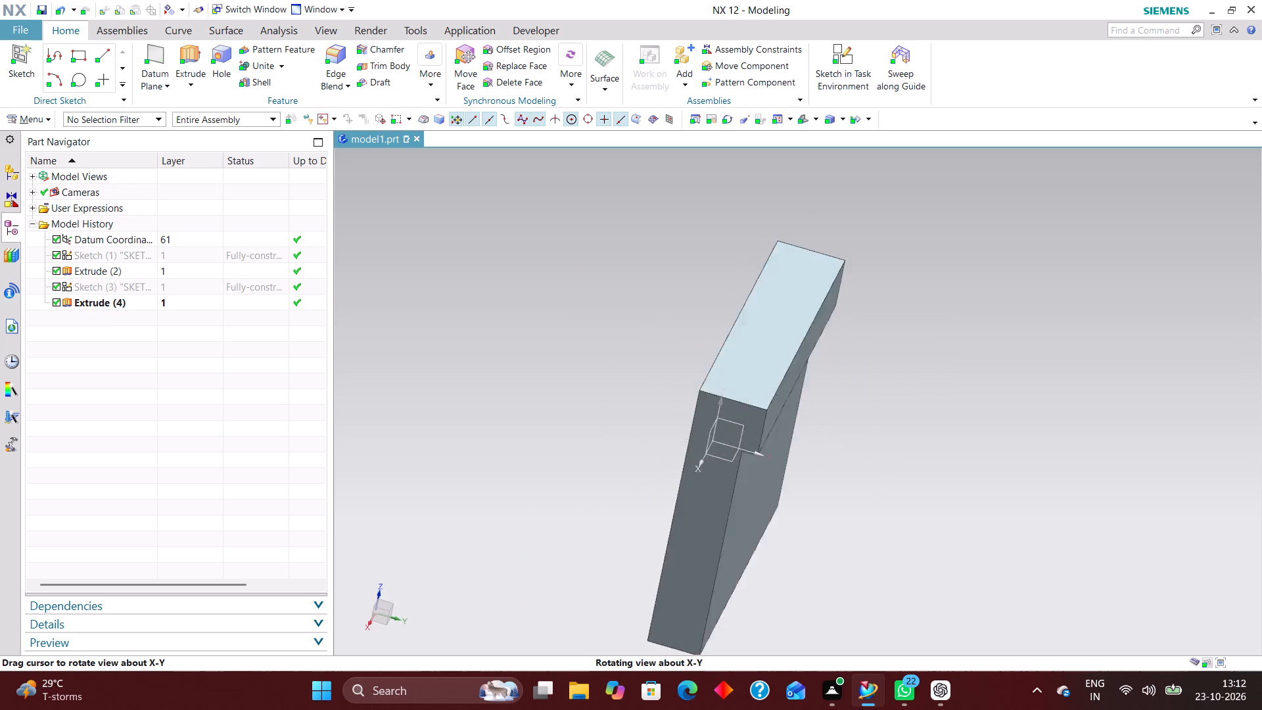
middle_click_drag(871, 577, 869, 574)
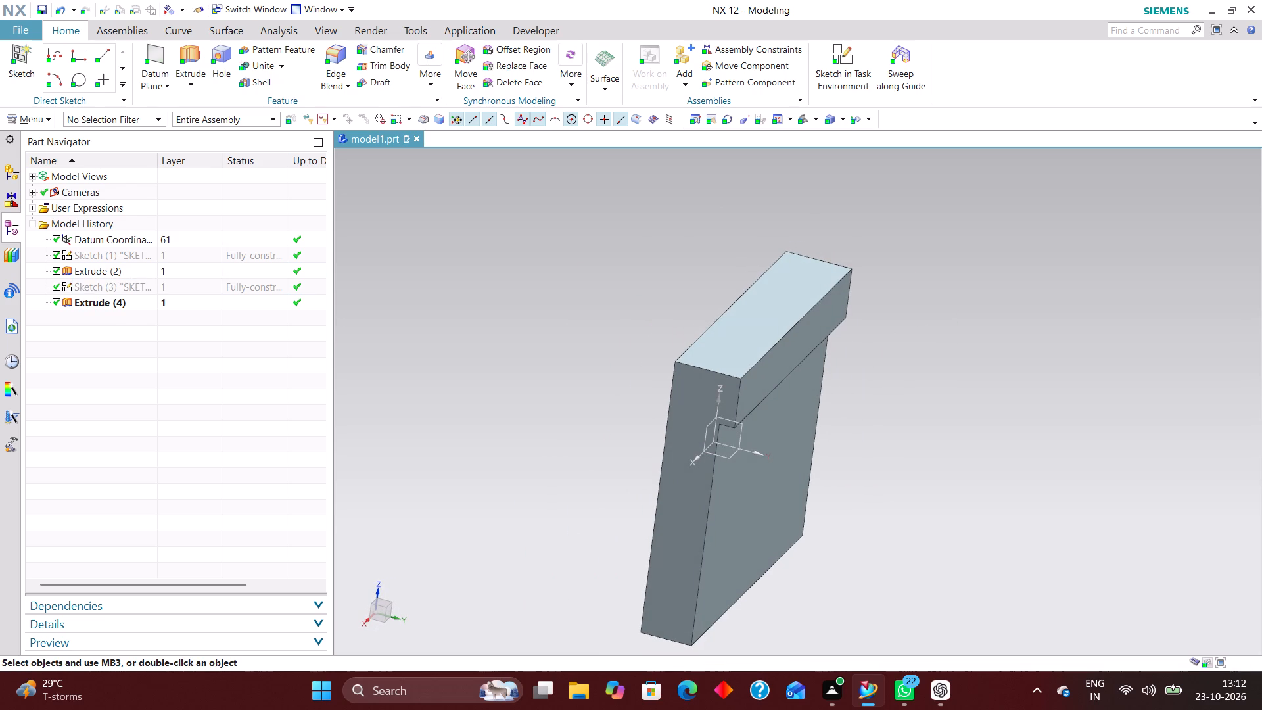
scroll(834, 469, "up", 3)
scroll(870, 452, "down", 3)
middle_click_drag(929, 555, 906, 527)
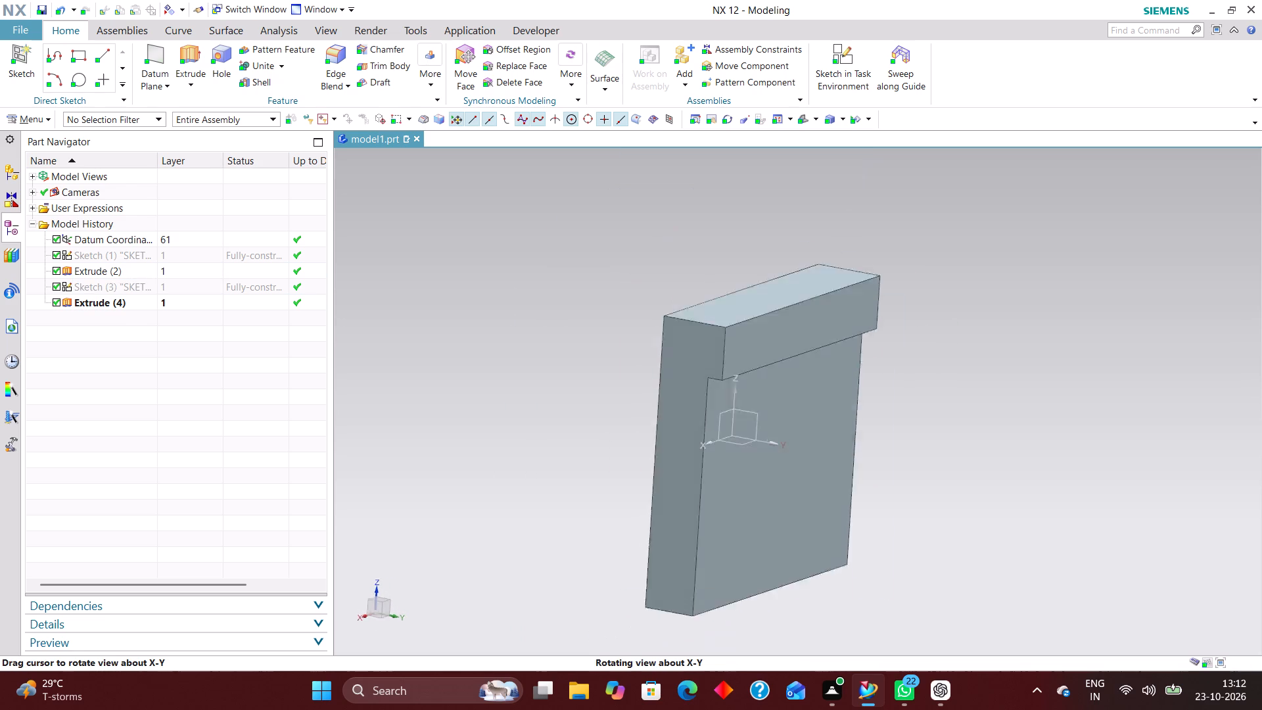
middle_click_drag(906, 527, 868, 498)
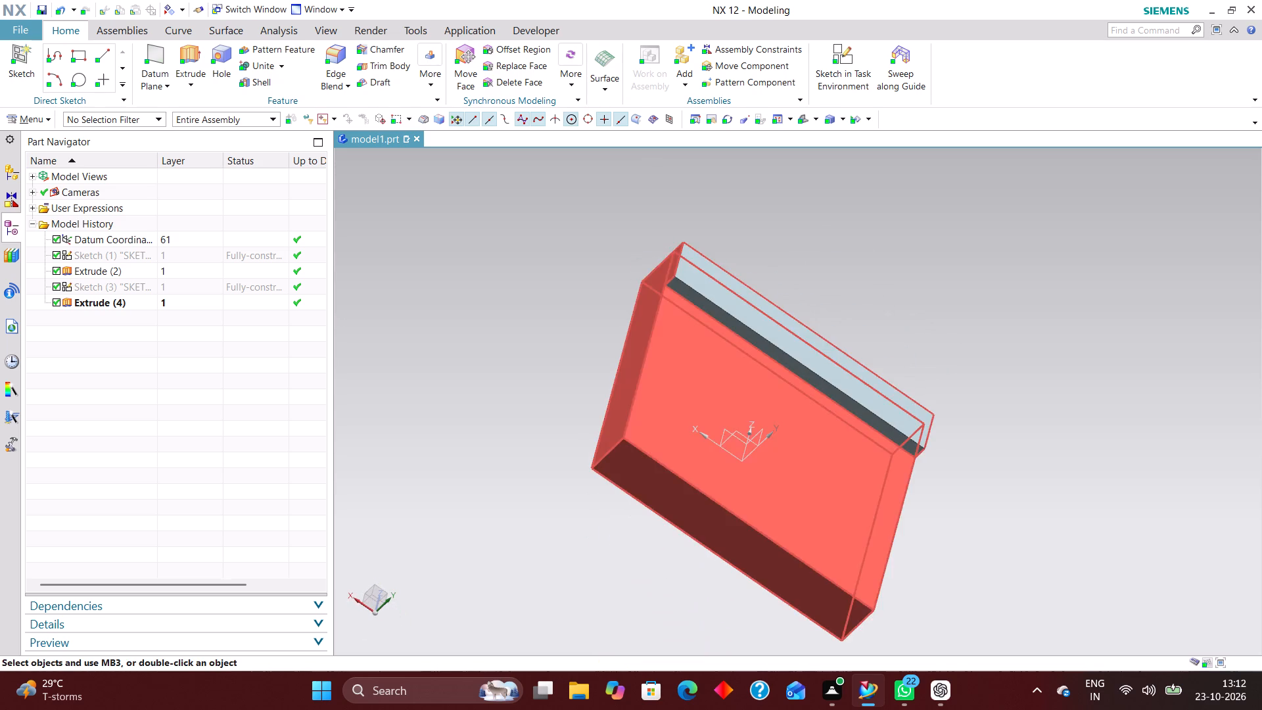
middle_click(872, 536)
middle_click_drag(996, 475, 1023, 556)
middle_click(1023, 556)
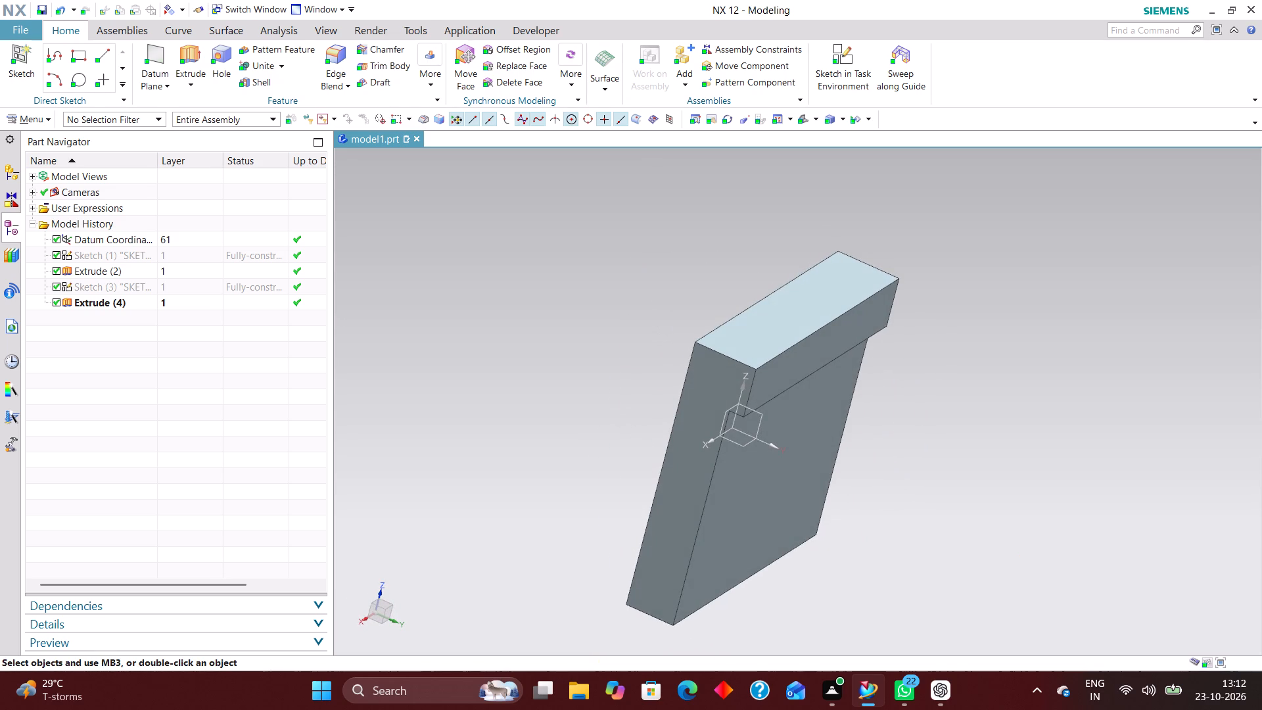
scroll(651, 471, "down", 1)
middle_click_drag(647, 544, 764, 566)
middle_click(757, 571)
middle_click_drag(741, 582, 722, 592)
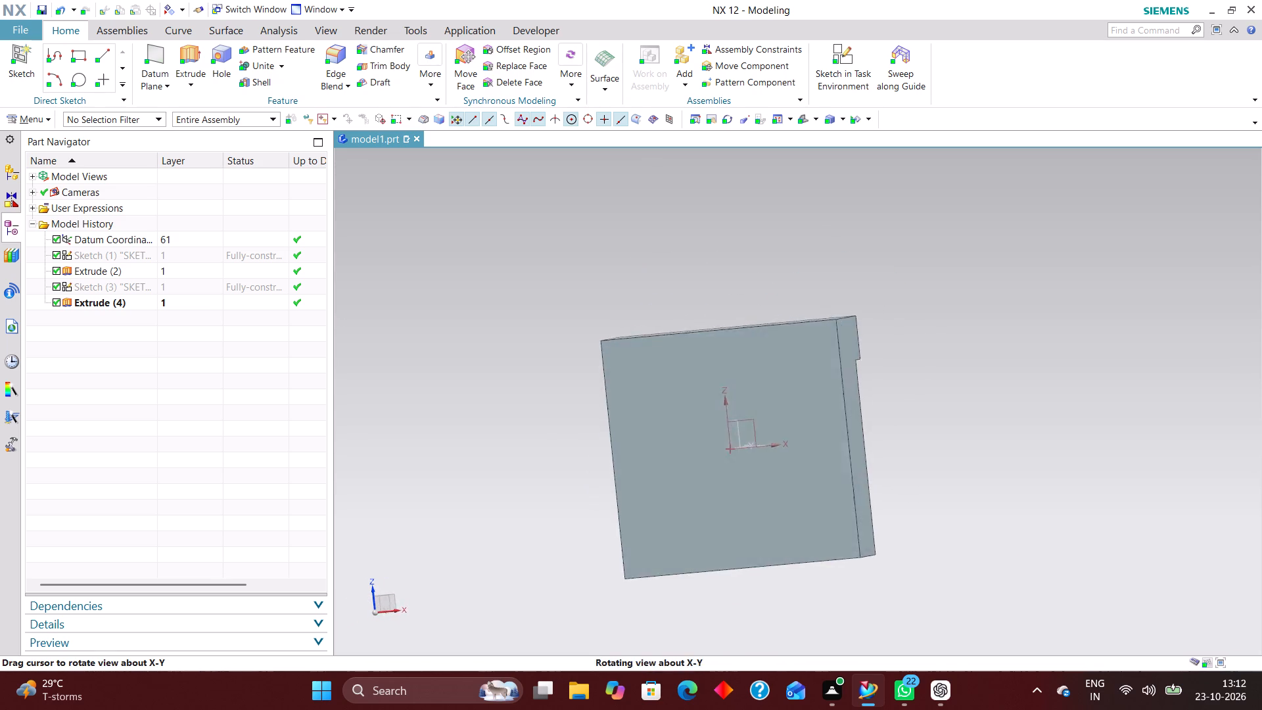
middle_click_drag(722, 592, 712, 597)
middle_click(707, 598)
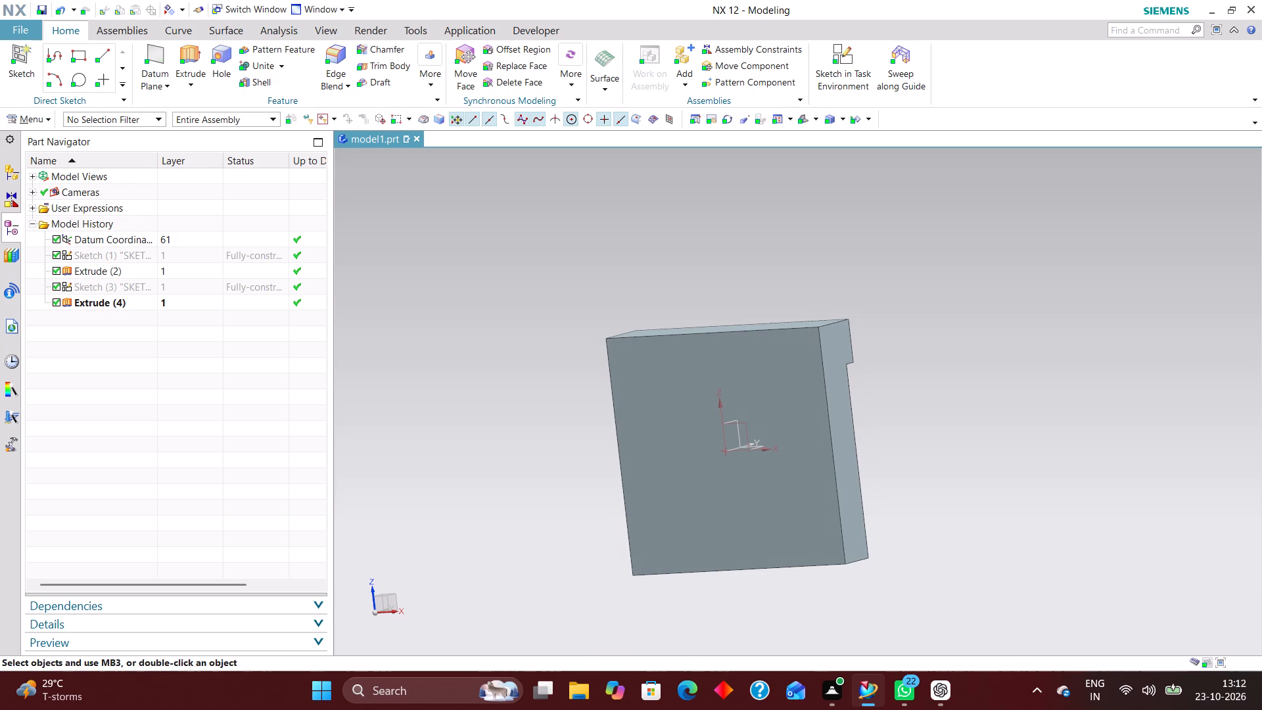
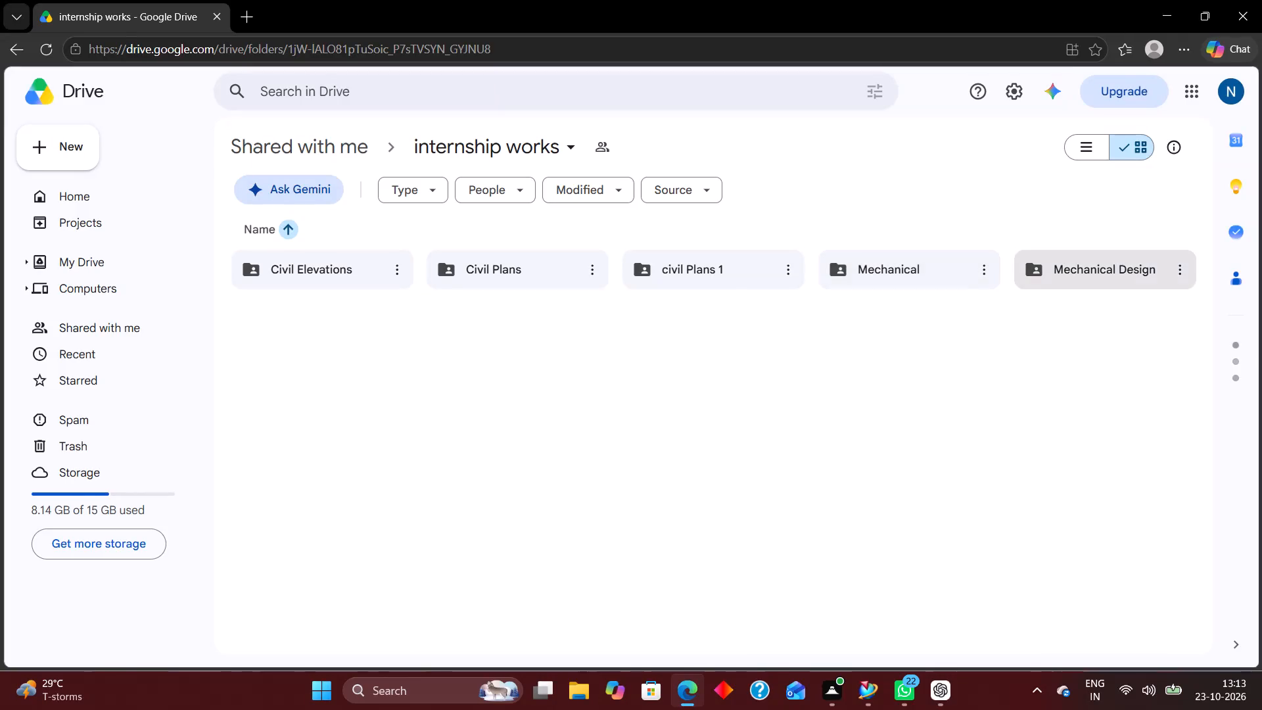
Open the Mechanical folder in the shared internship works and look through its drawing images for the bracket's reference drawing.
double_click(907, 271)
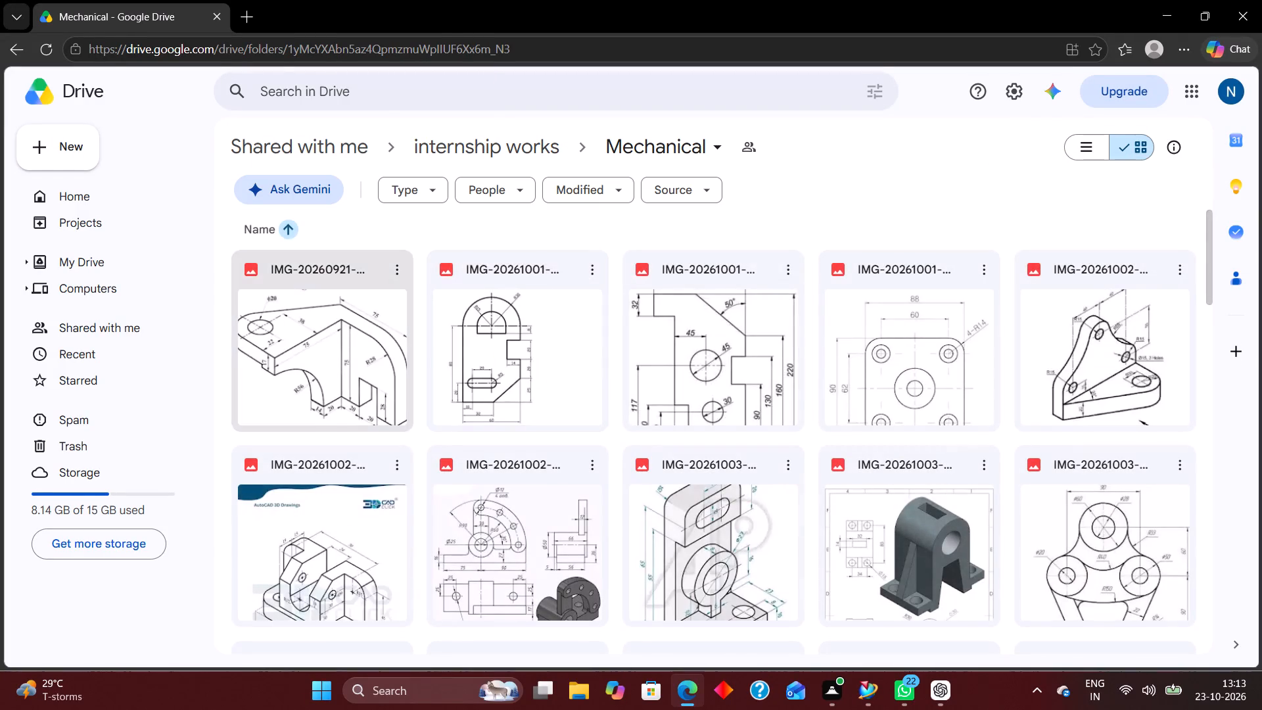
scroll(379, 419, "down", 4)
scroll(436, 421, "down", 3)
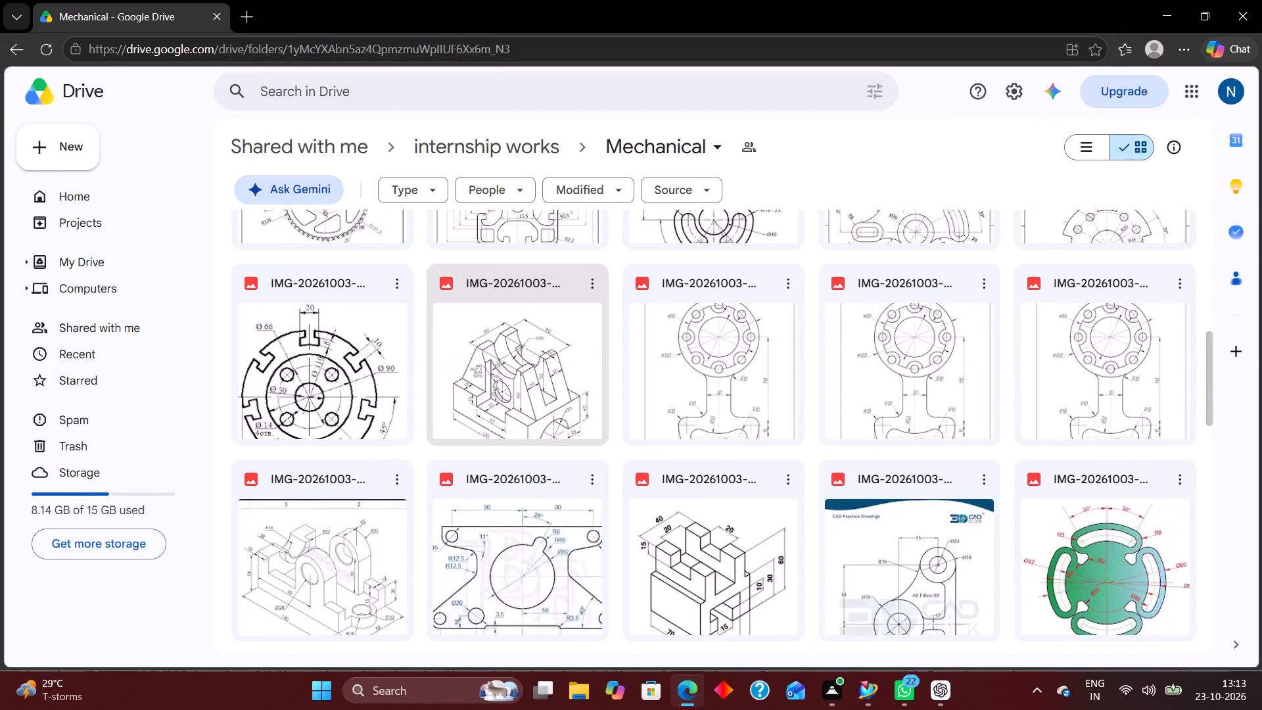
scroll(436, 421, "down", 3)
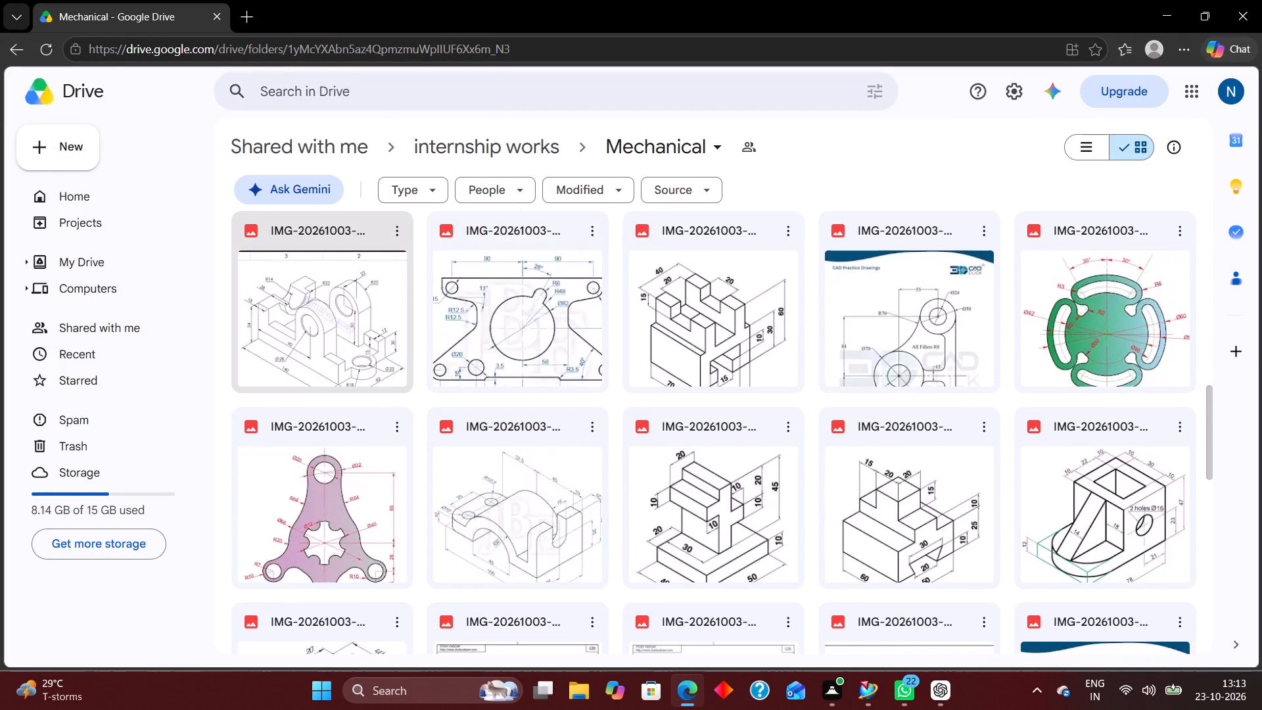
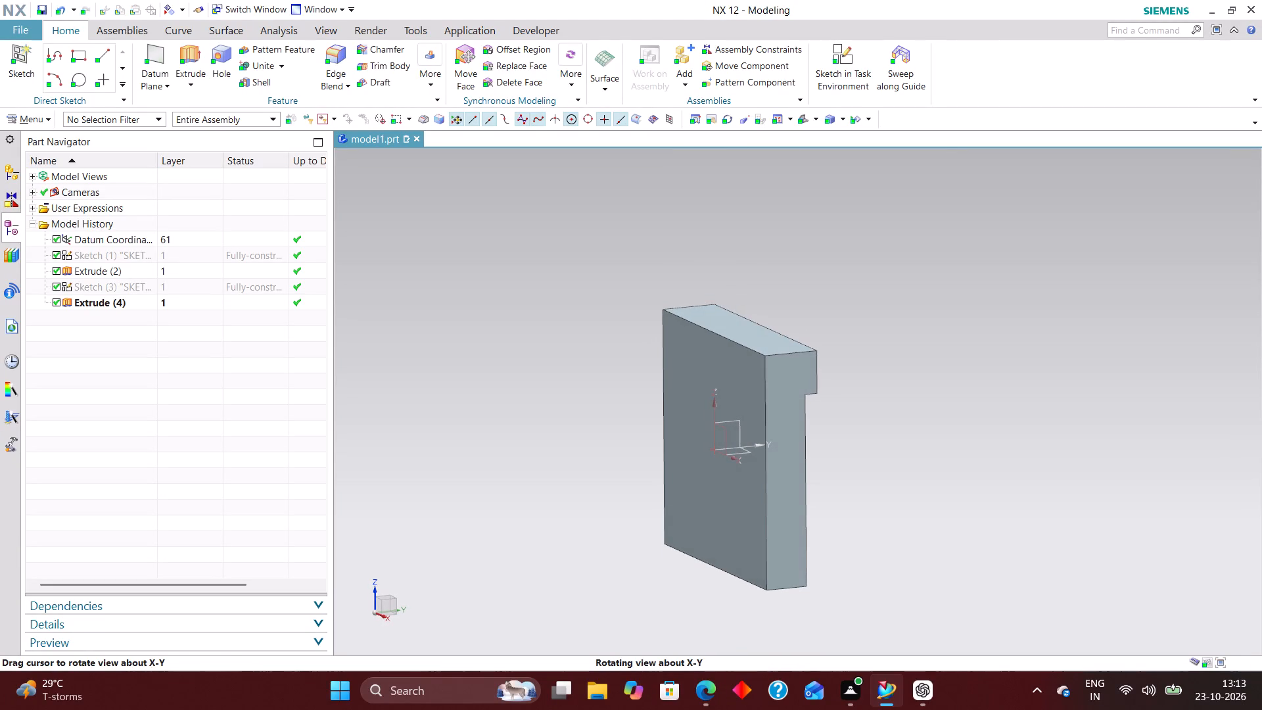
Delete the base sketch, Sketch (1), from the model history along with the features that depend on it.
left_click(190, 253)
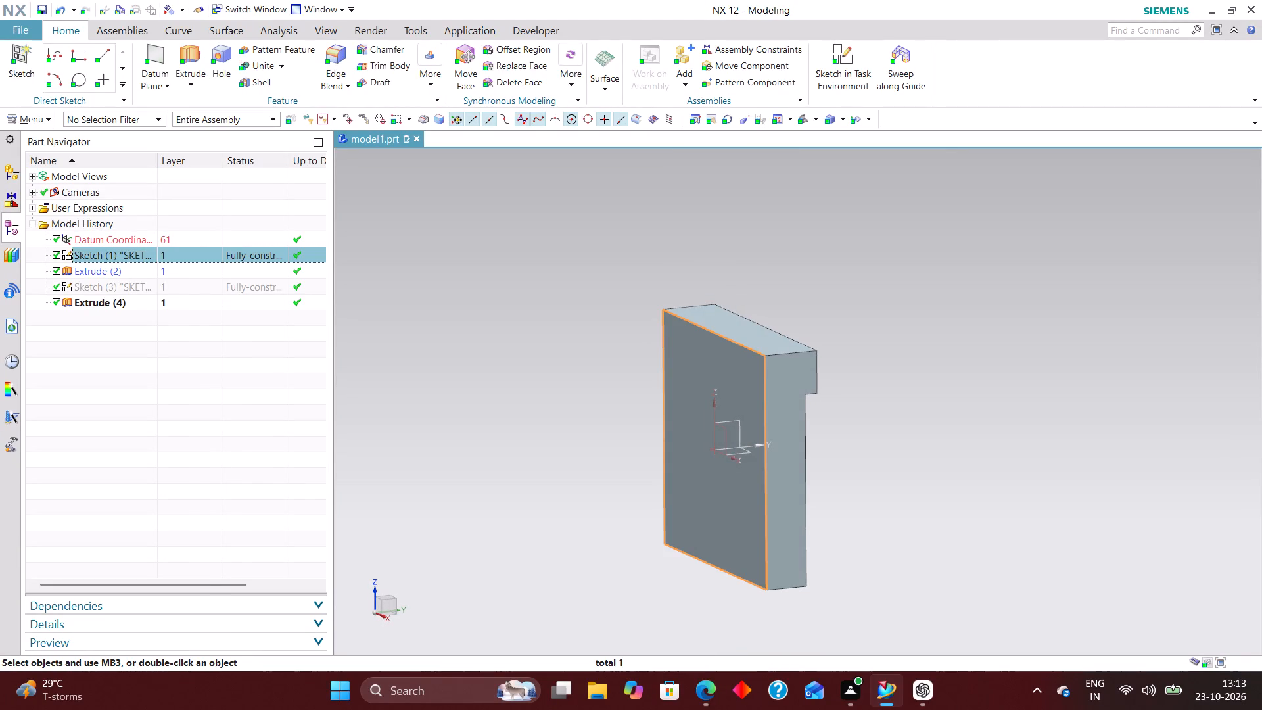
right_click(190, 253)
left_click(300, 235)
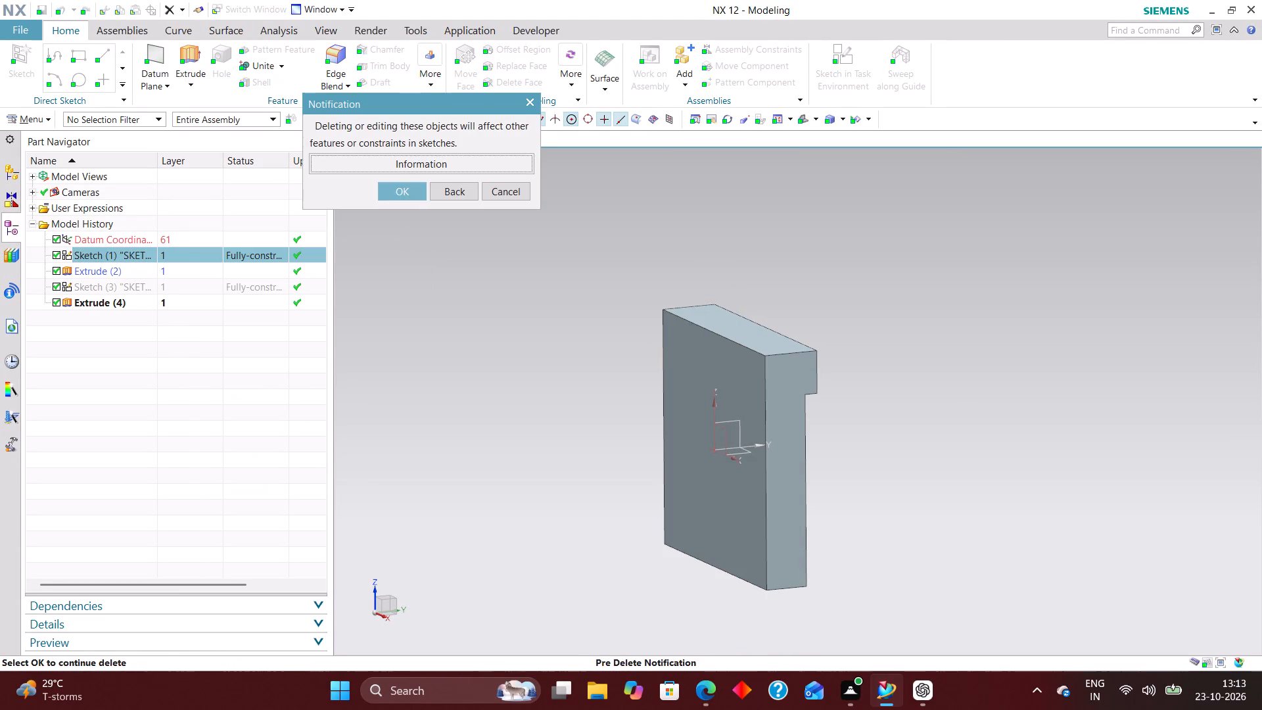
left_click(406, 191)
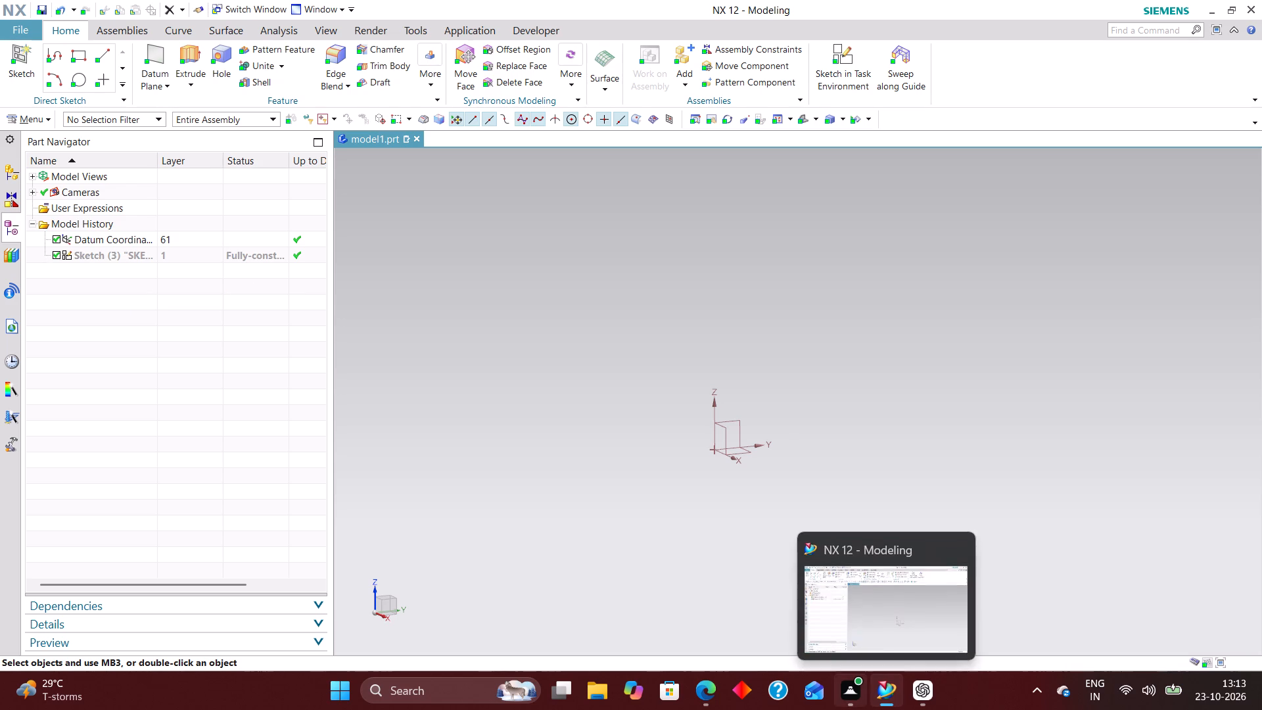
left_click(593, 692)
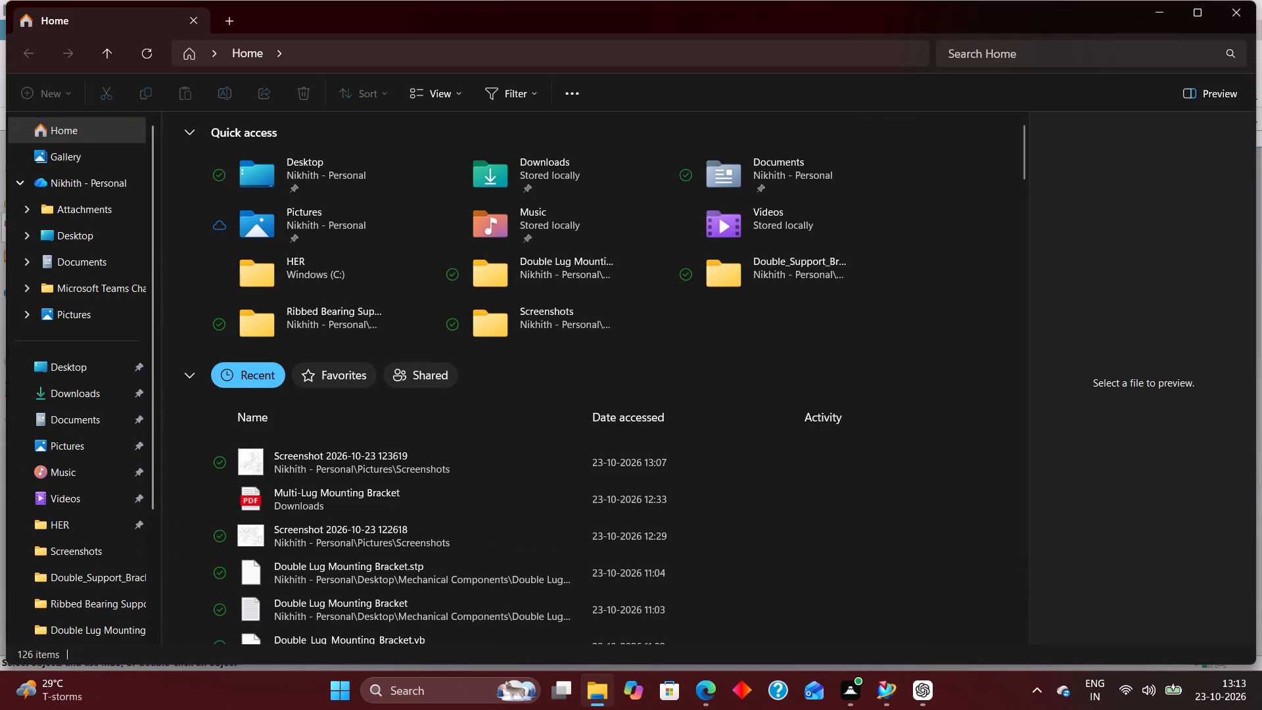
left_click(80, 438)
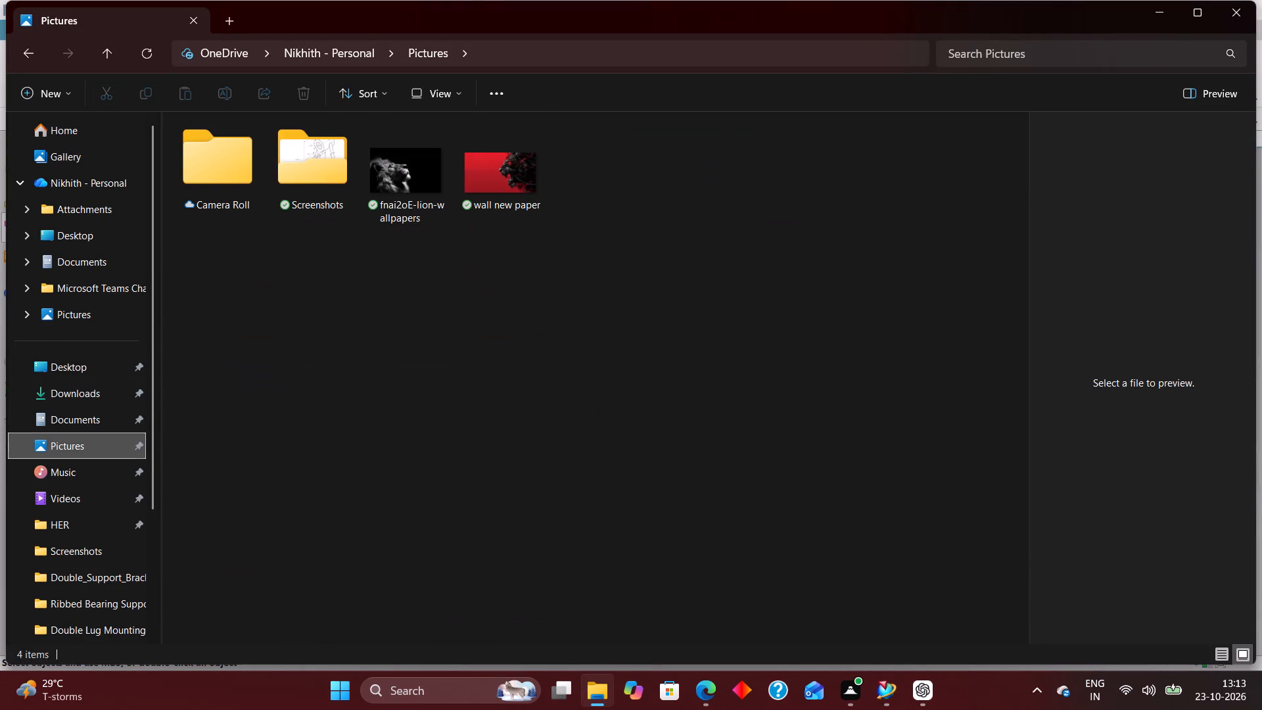
double_click(316, 176)
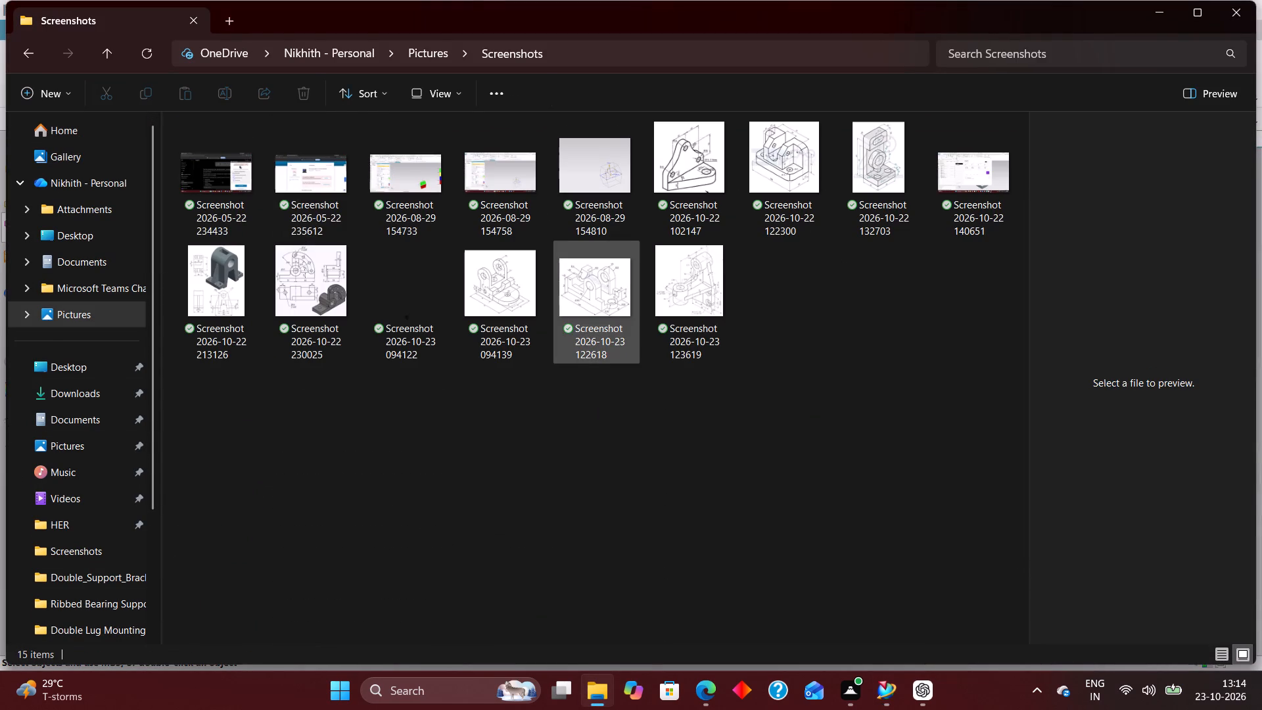
double_click(604, 275)
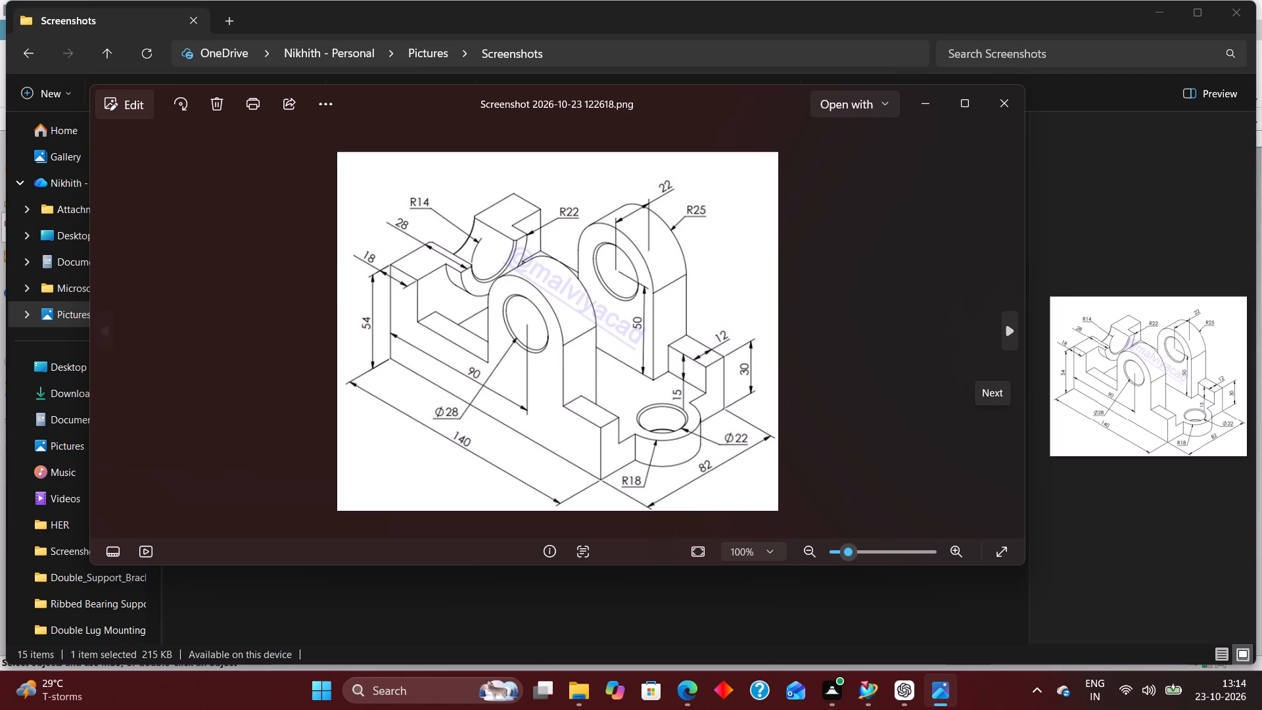
left_click(1004, 91)
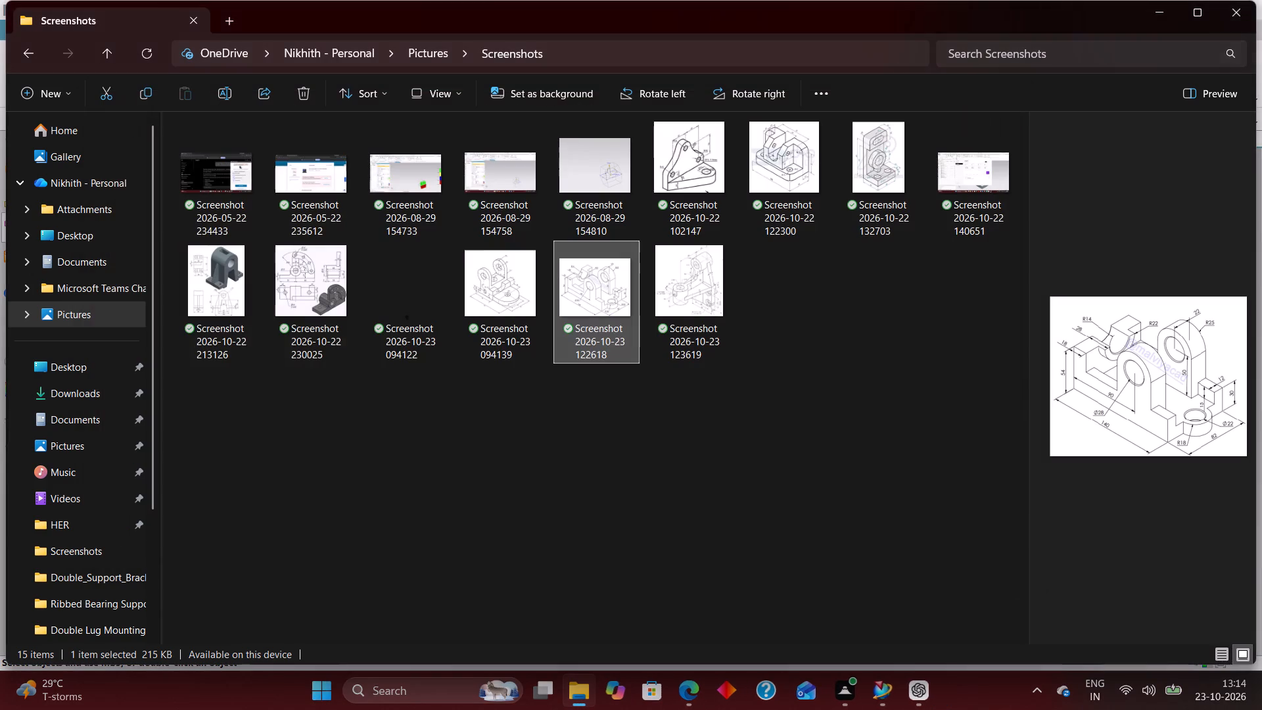
left_click(1244, 11)
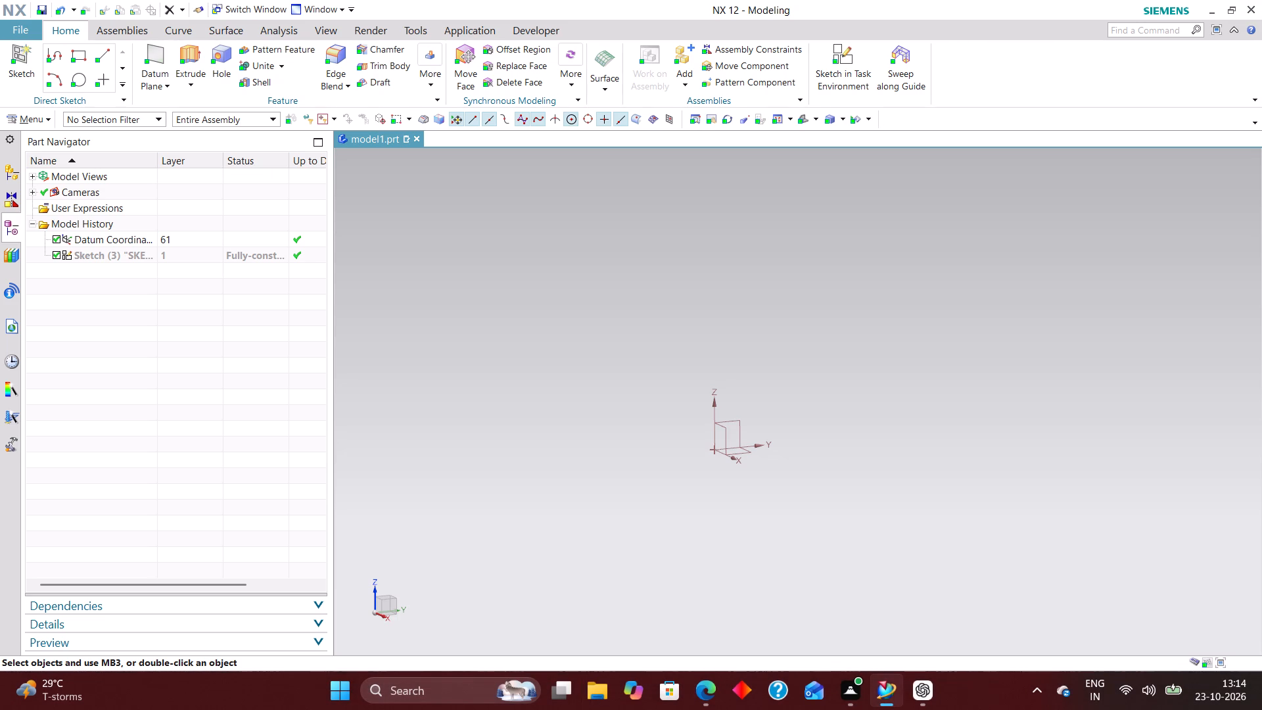
Switch to the ChatGPT conversation and review the bracket drawings and descriptions around the Multi-Lug Mounting Bracket entry.
left_click(921, 686)
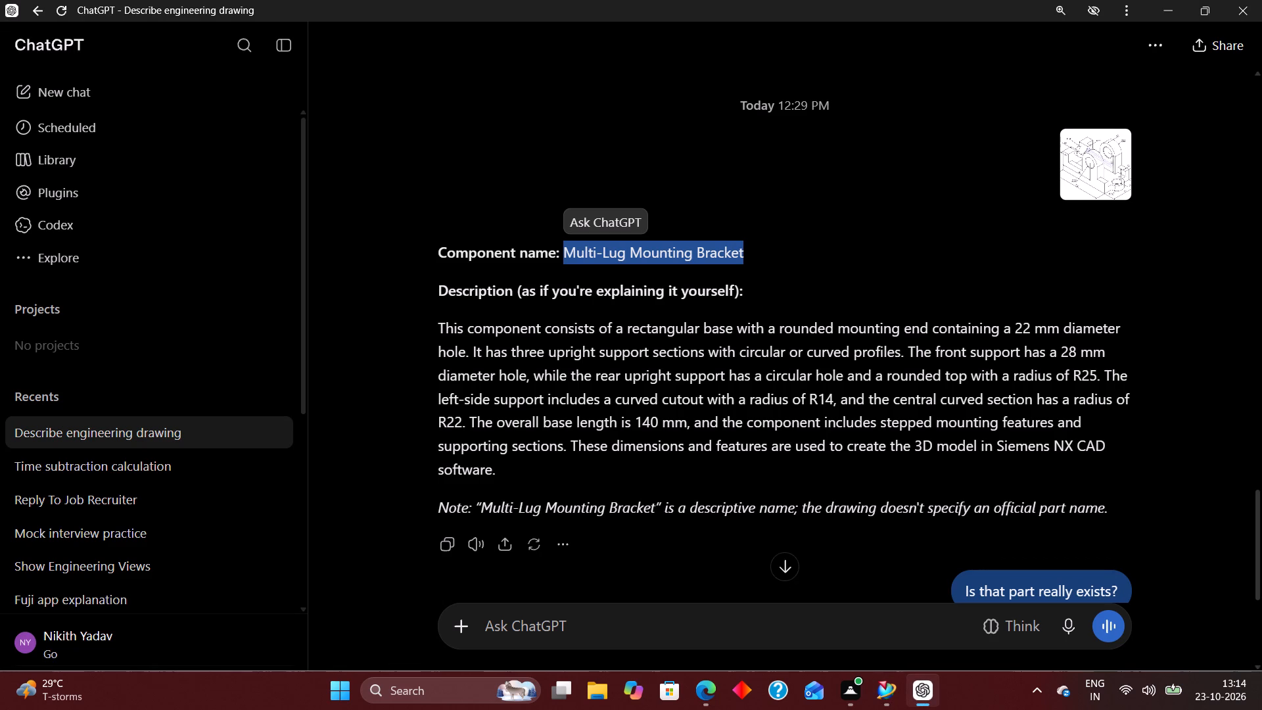
scroll(831, 405, "down", 9)
scroll(839, 397, "up", 9)
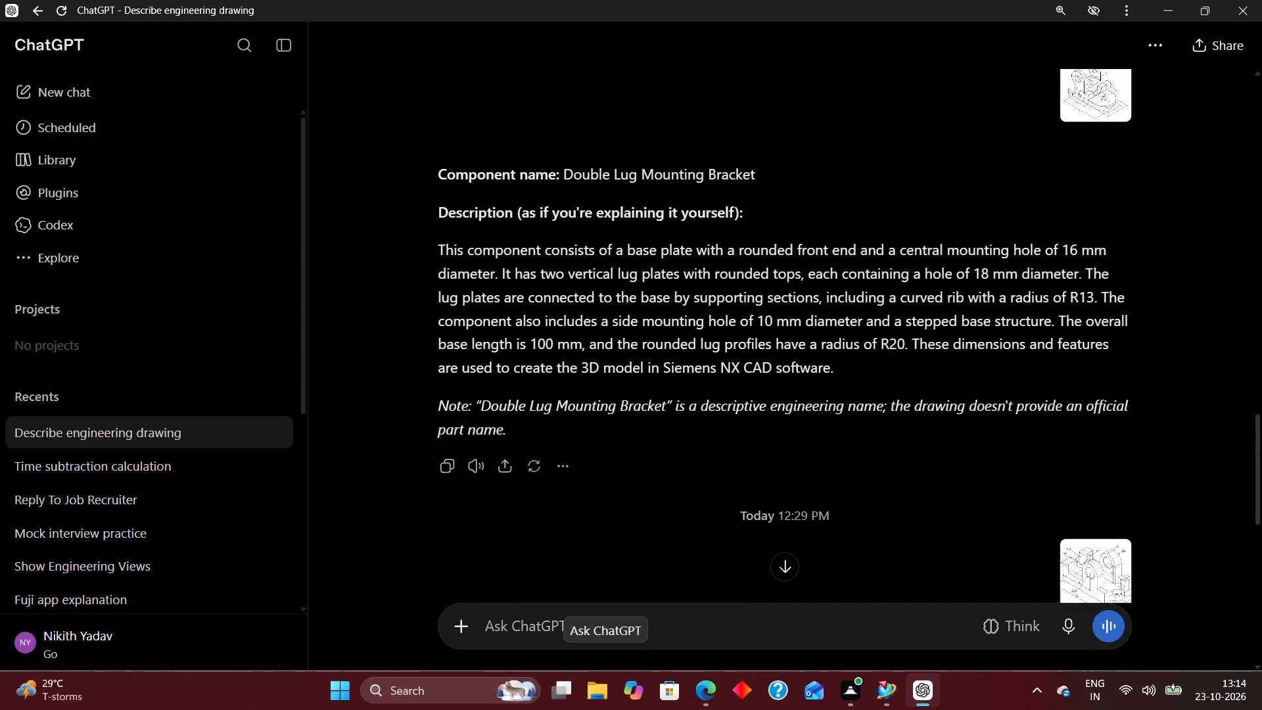
scroll(840, 397, "down", 2)
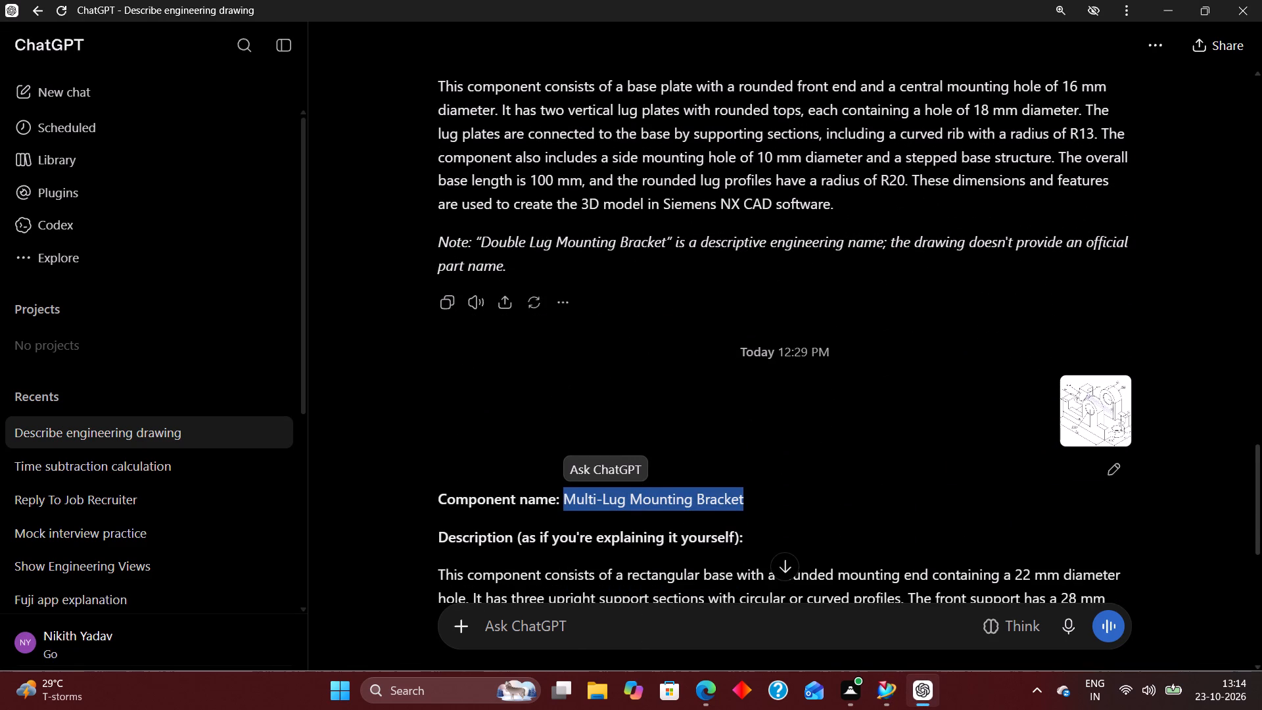
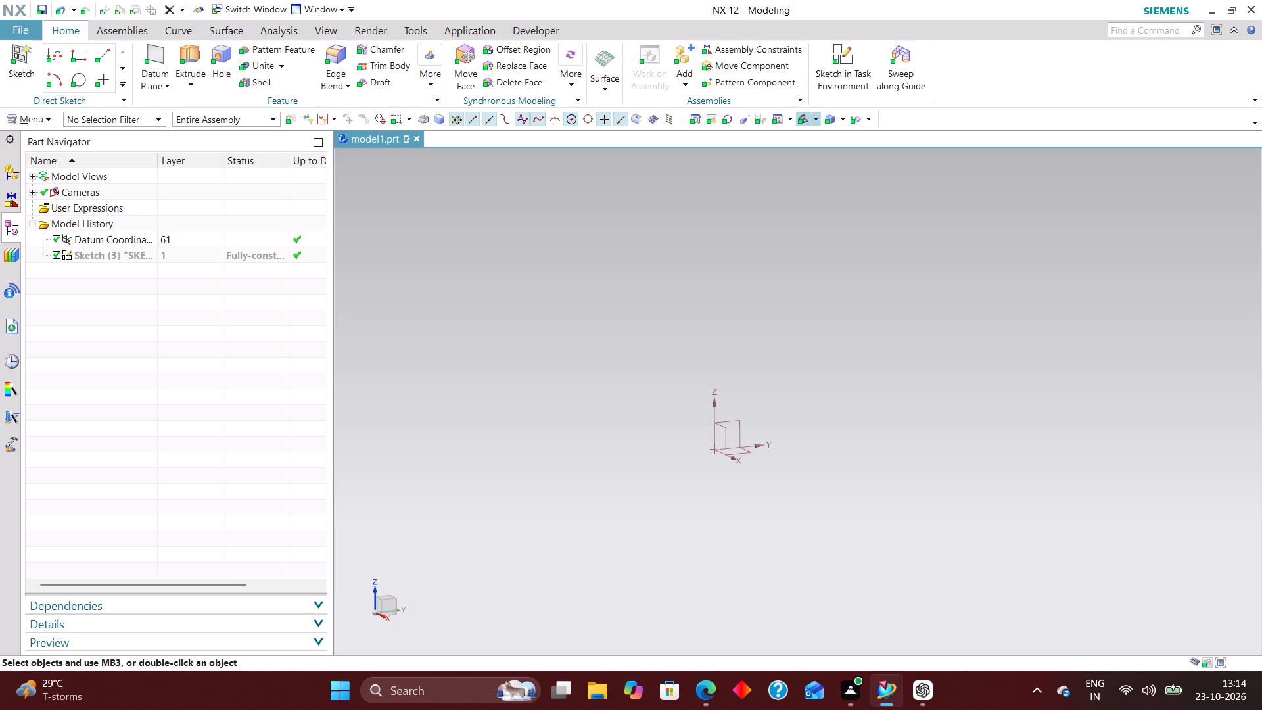
Create a new sketch on the XZ datum plane.
left_click(840, 56)
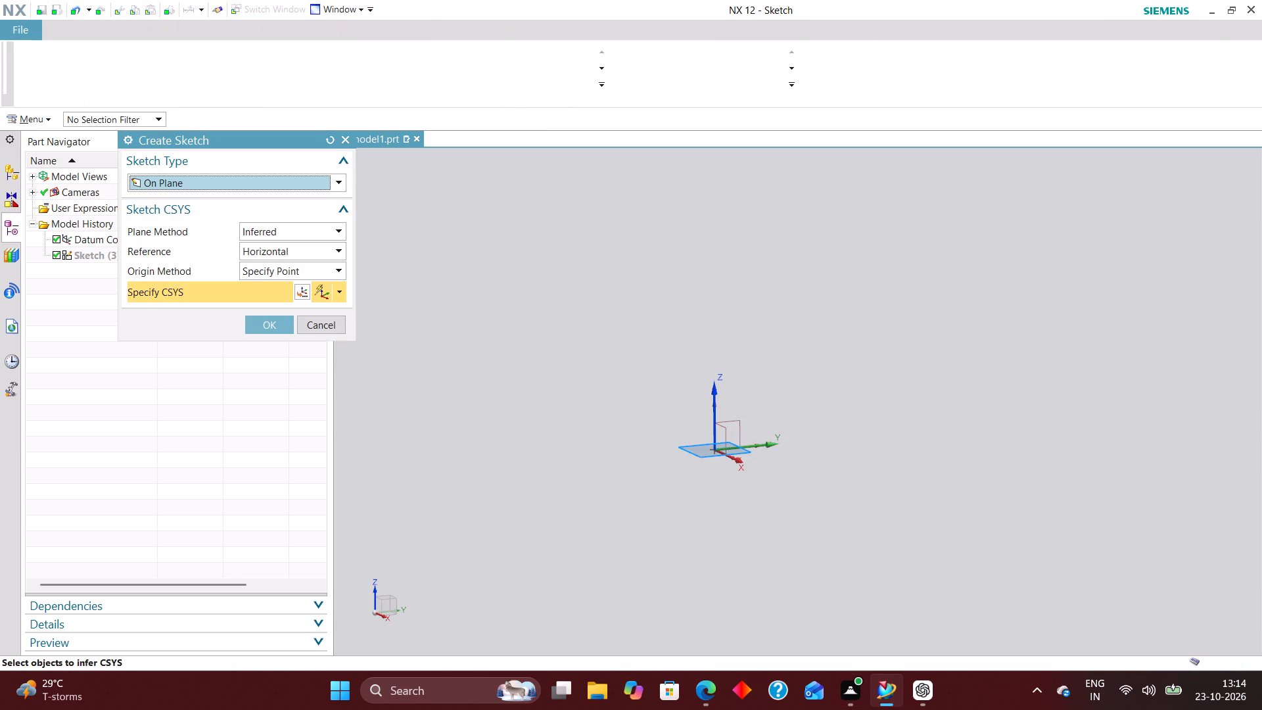
scroll(943, 437, "down", 1)
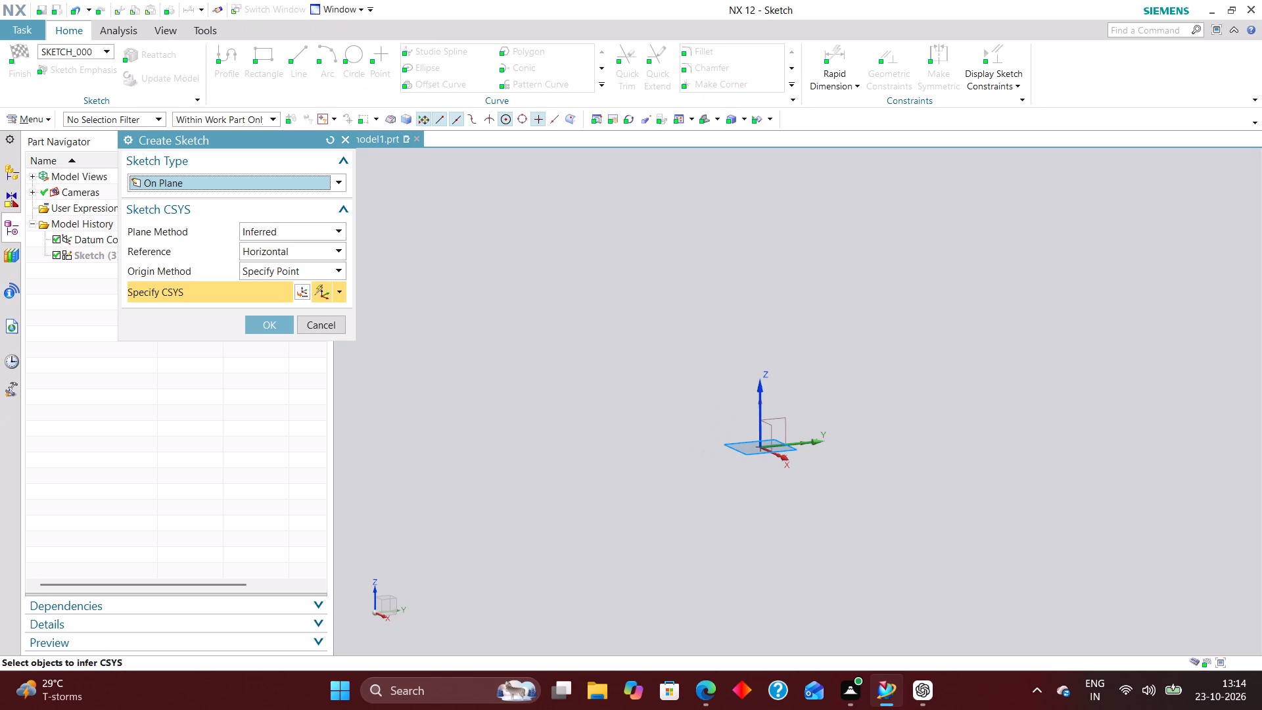
scroll(753, 440, "up", 3)
left_click(780, 438)
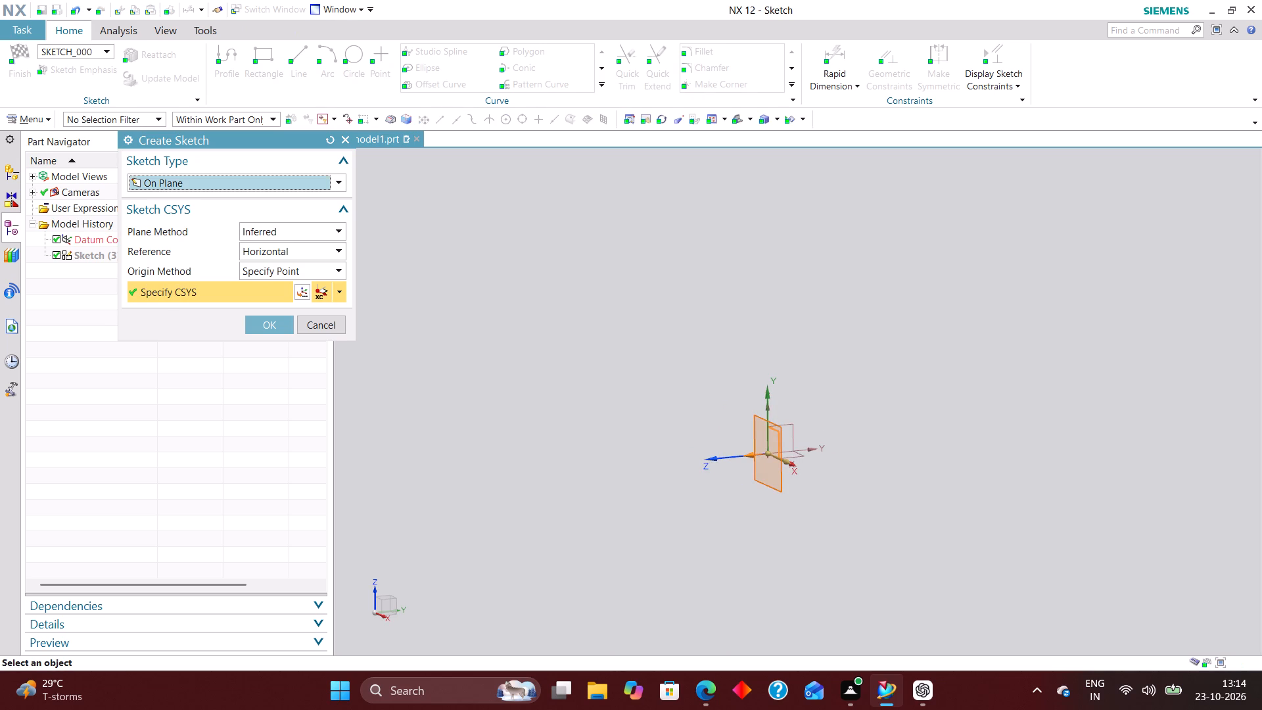
left_click(273, 323)
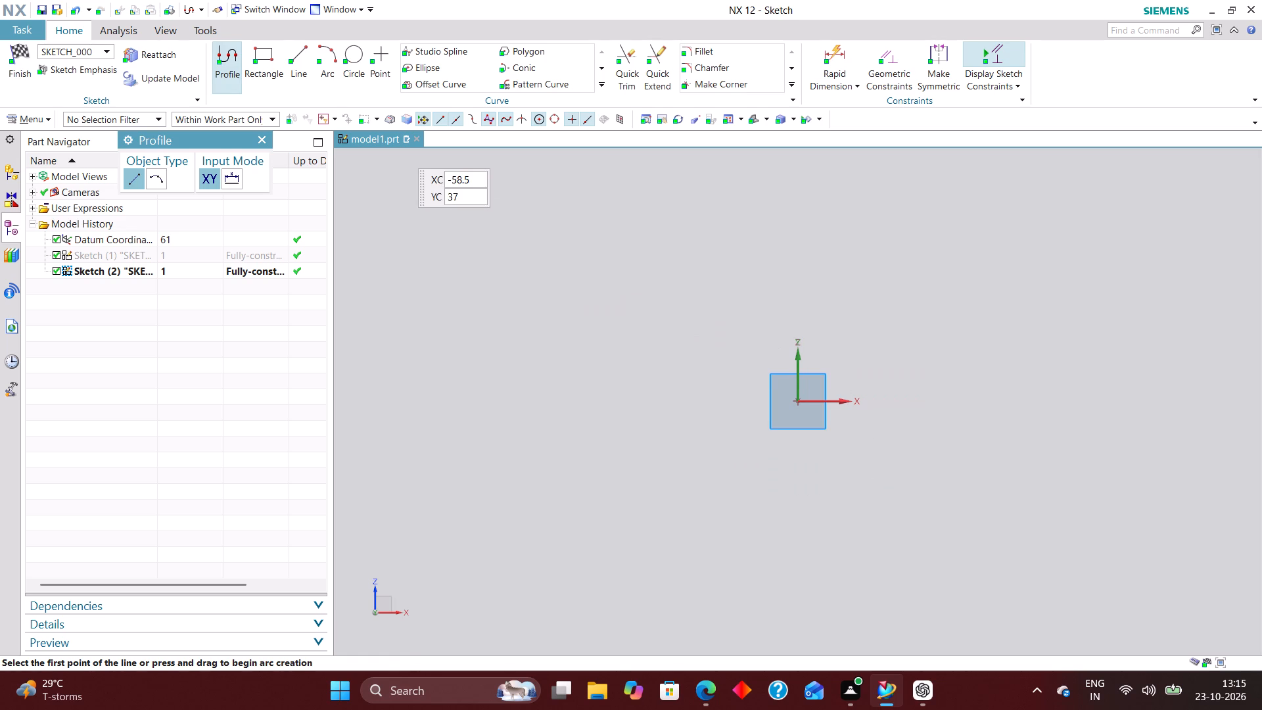
Draw a rectangle about 37 mm wide beside the vertical axis, with its base just above the horizontal axis.
left_click(264, 55)
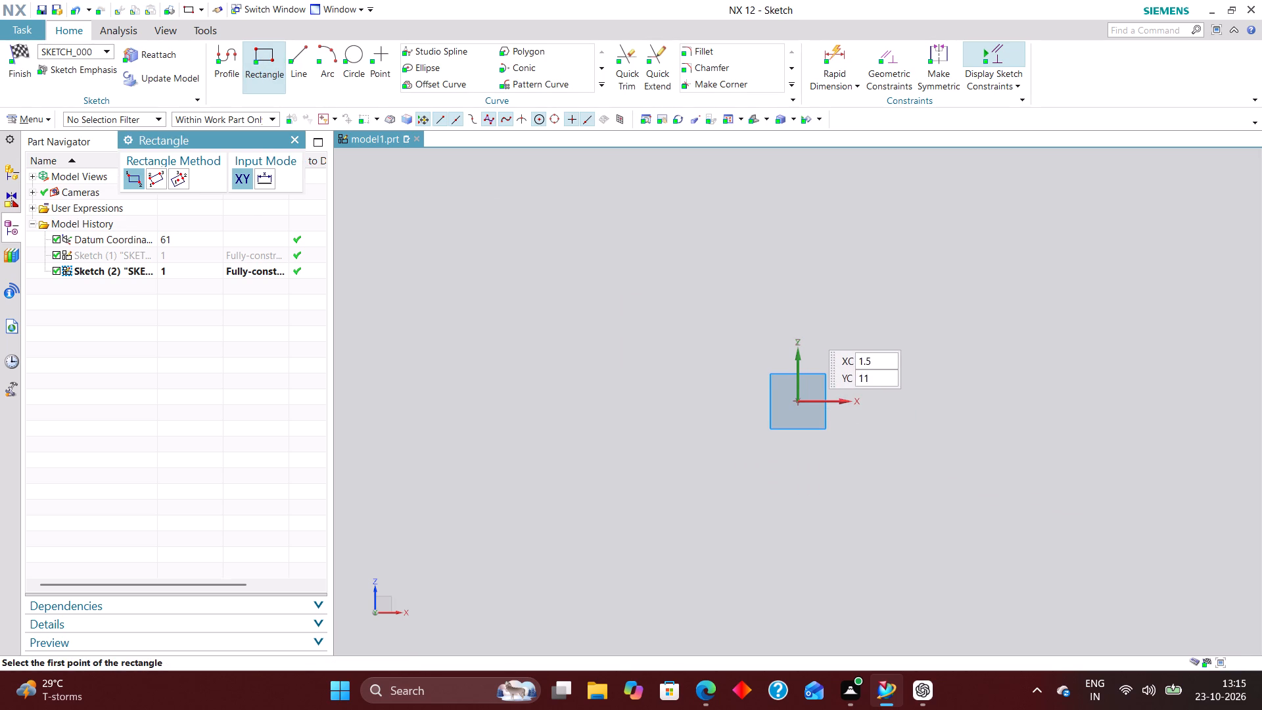
left_click(807, 316)
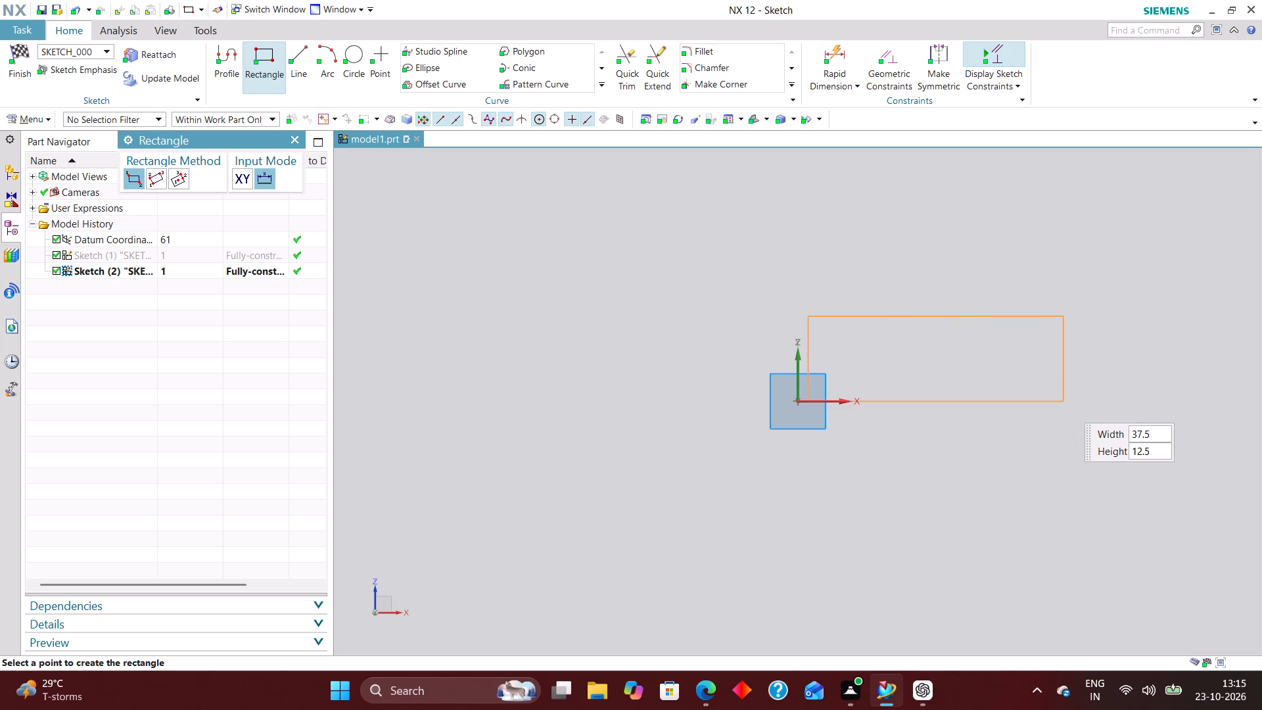
left_click(1062, 396)
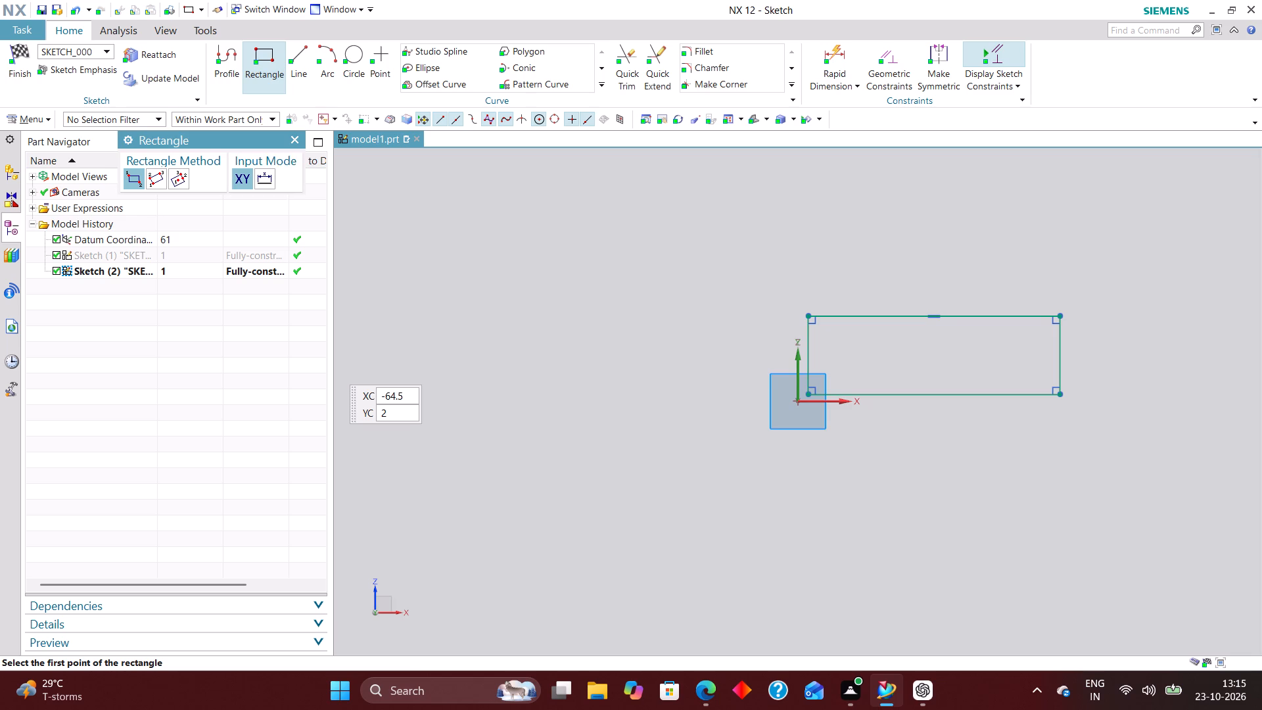
left_click(291, 145)
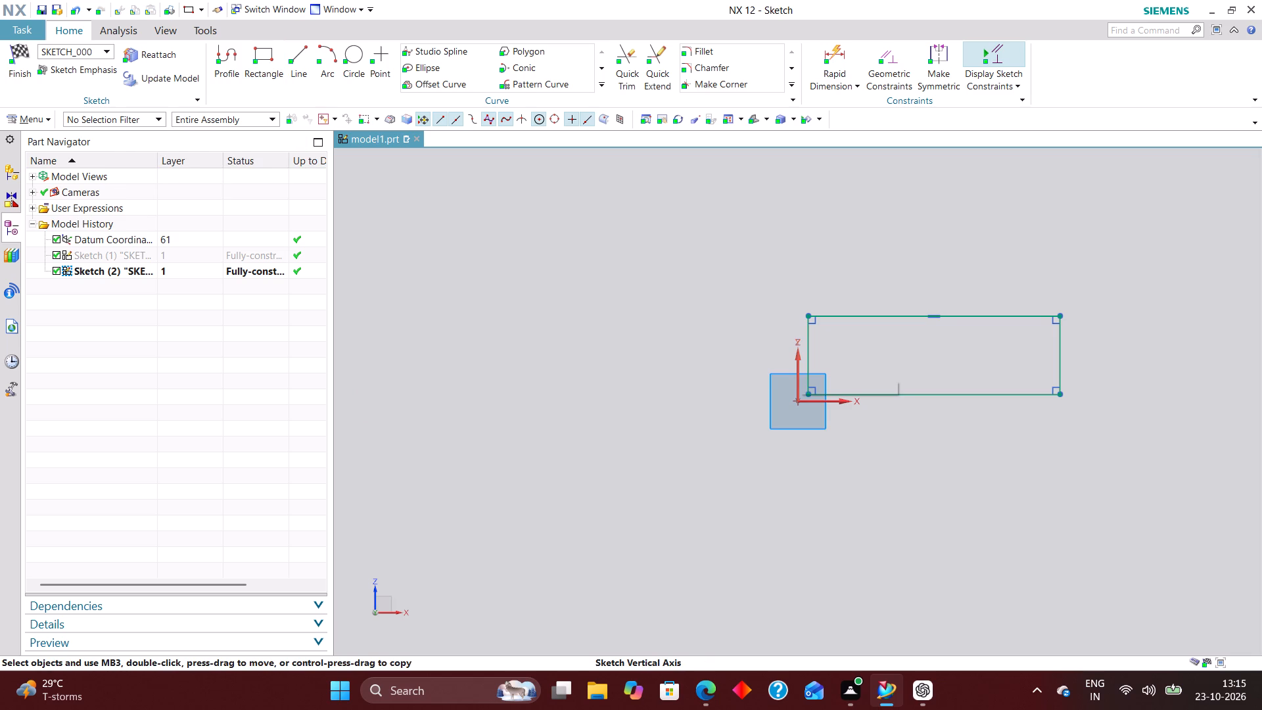
Apply Point on Curve constraints placing the rectangle's left side on the vertical axis and its bottom side on the horizontal axis, and finish the sketch.
left_click(899, 60)
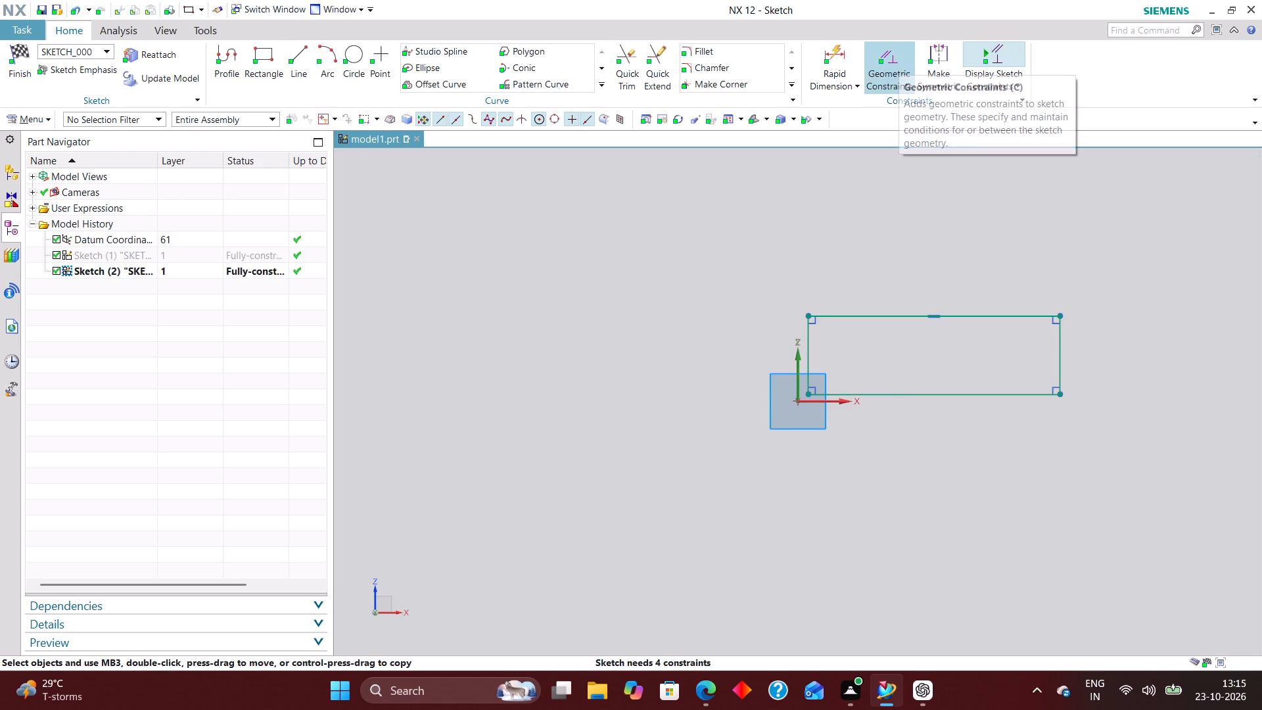
left_click(810, 355)
left_click(799, 369)
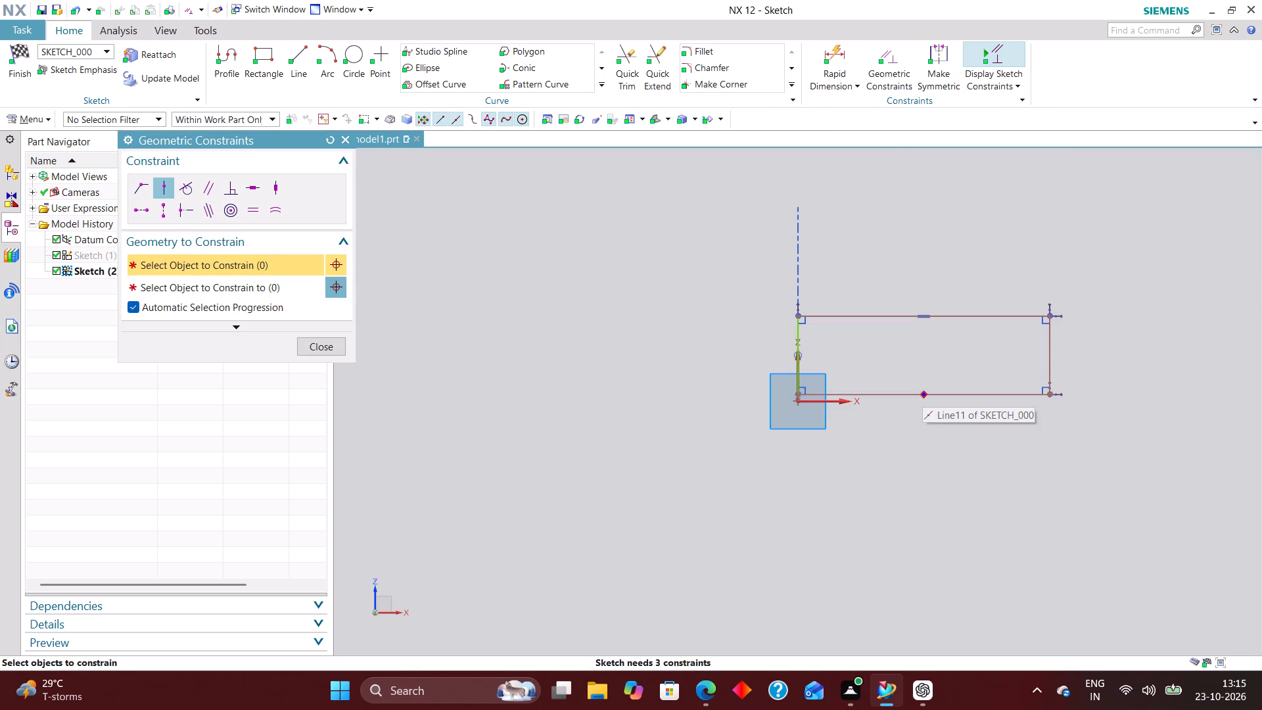
left_click(922, 397)
left_click(836, 404)
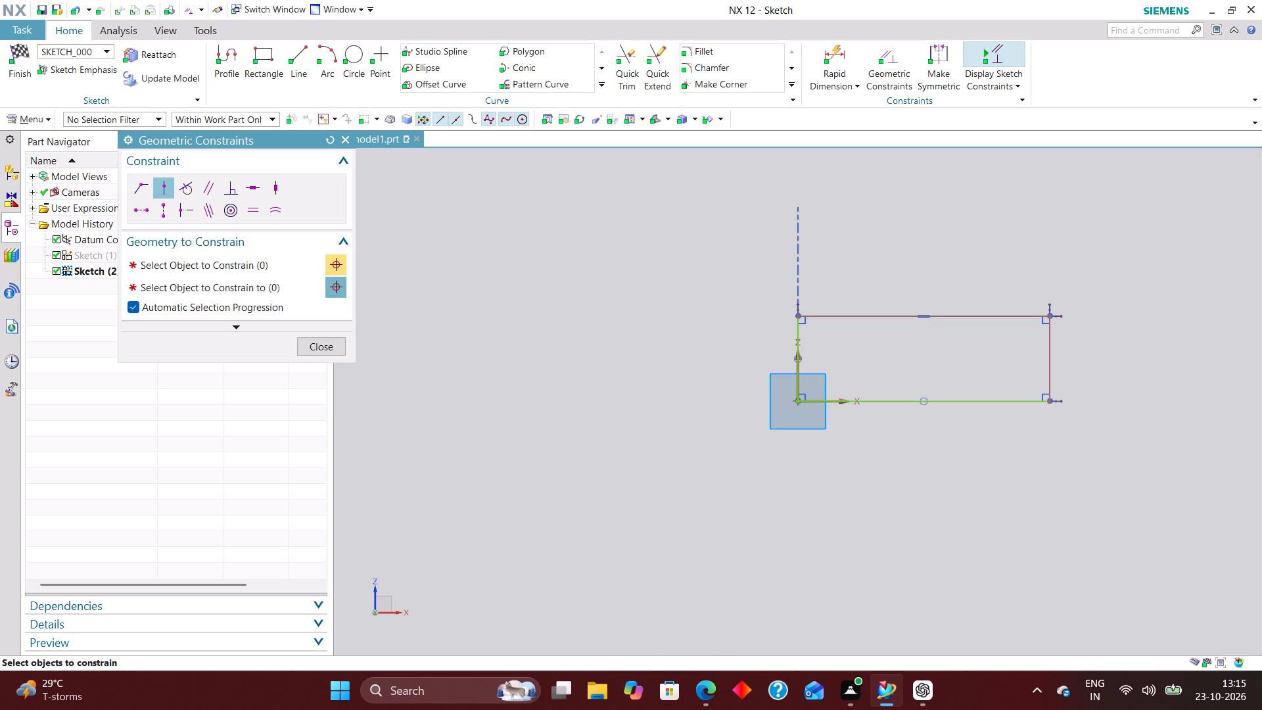
left_click(323, 345)
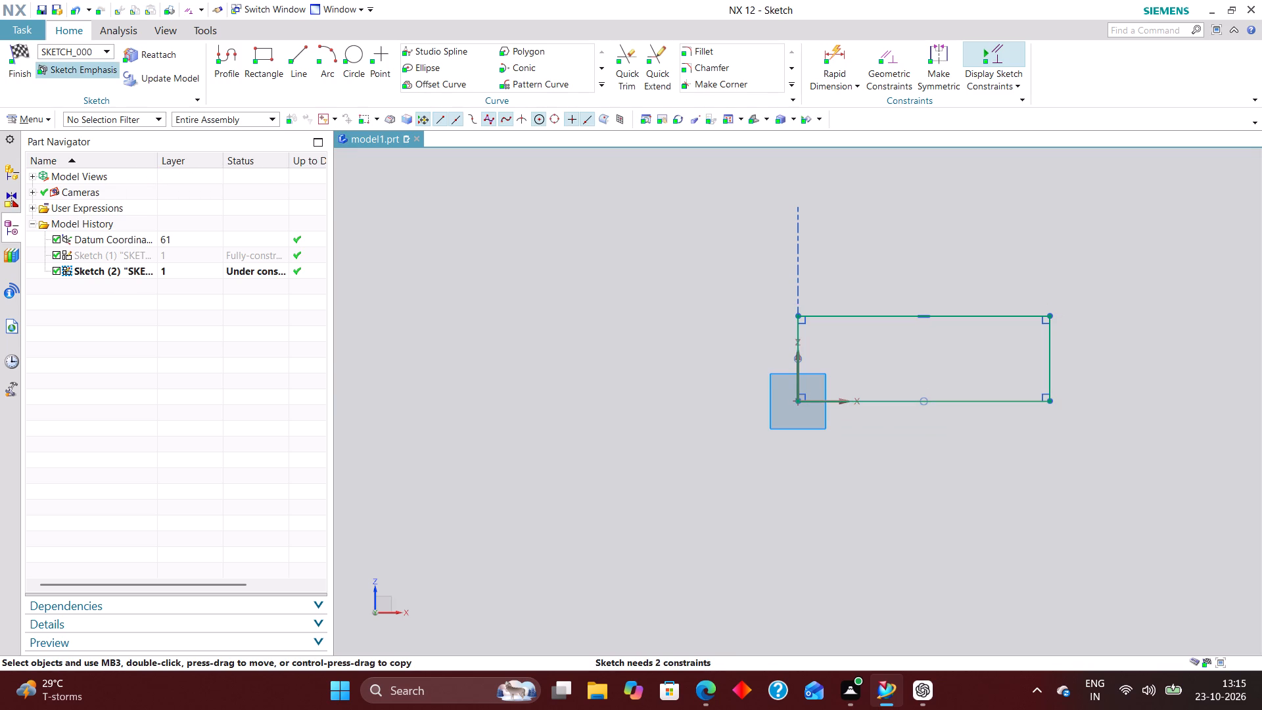
left_click(22, 55)
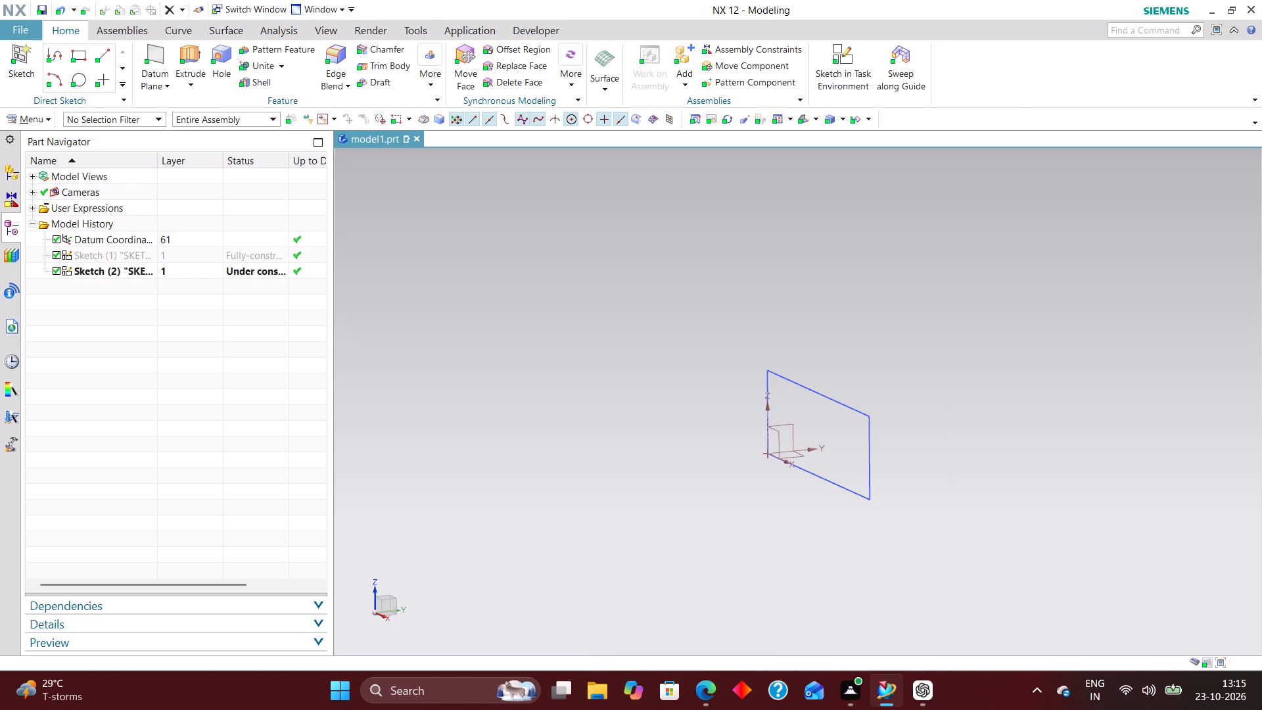
Reopen Sketch (2) for editing and add a horizontal dimension to the rectangle's bottom side.
left_click(193, 273)
right_click(193, 273)
left_click(235, 346)
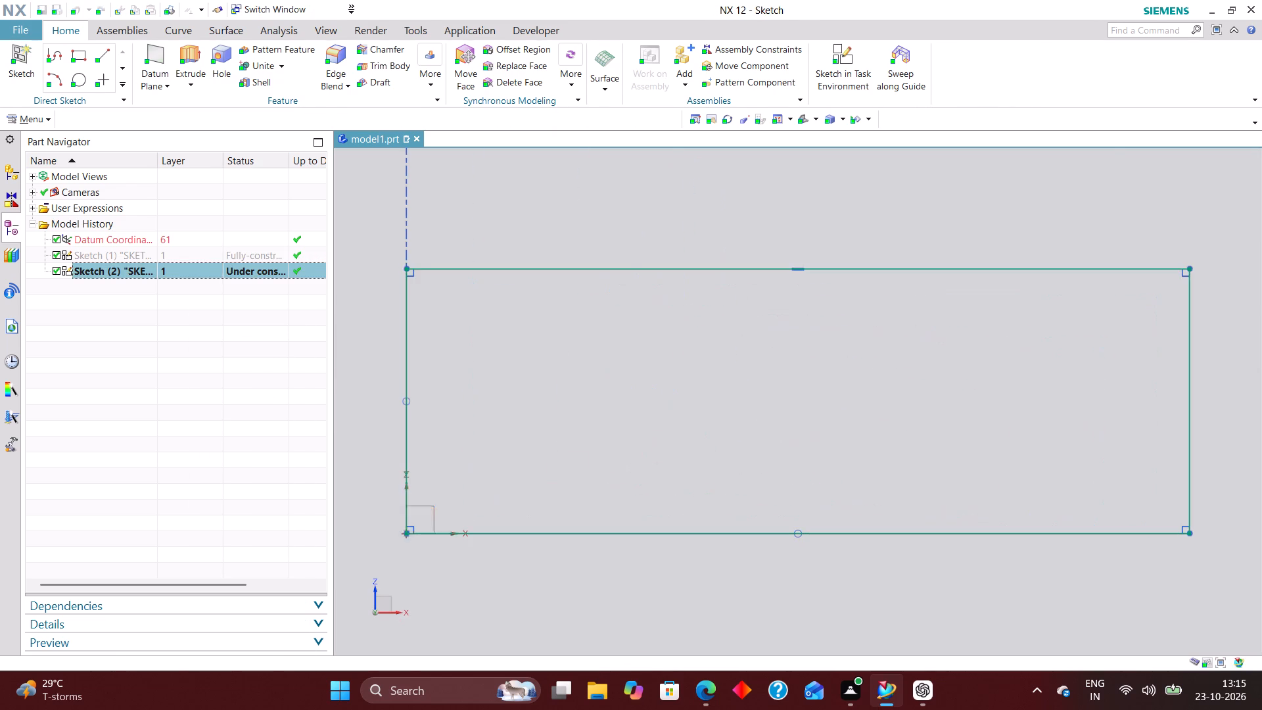
scroll(803, 428, "down", 2)
left_click(829, 52)
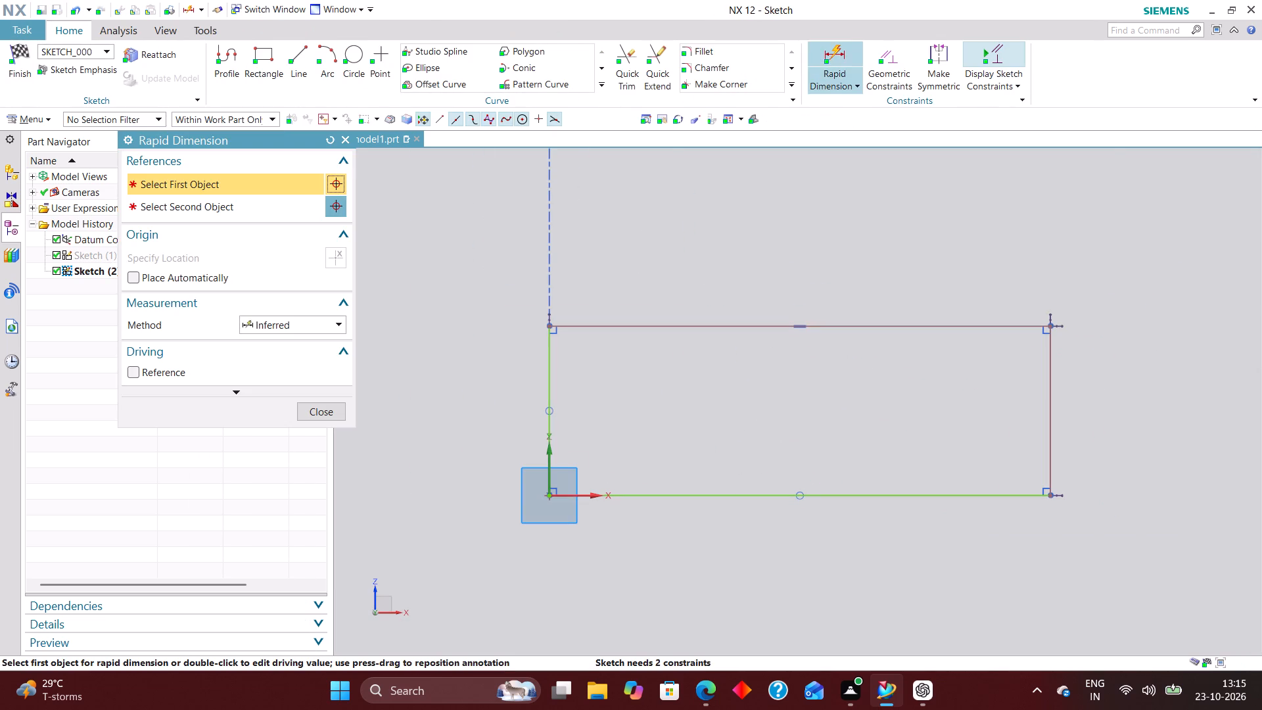
left_click(867, 499)
left_click(793, 588)
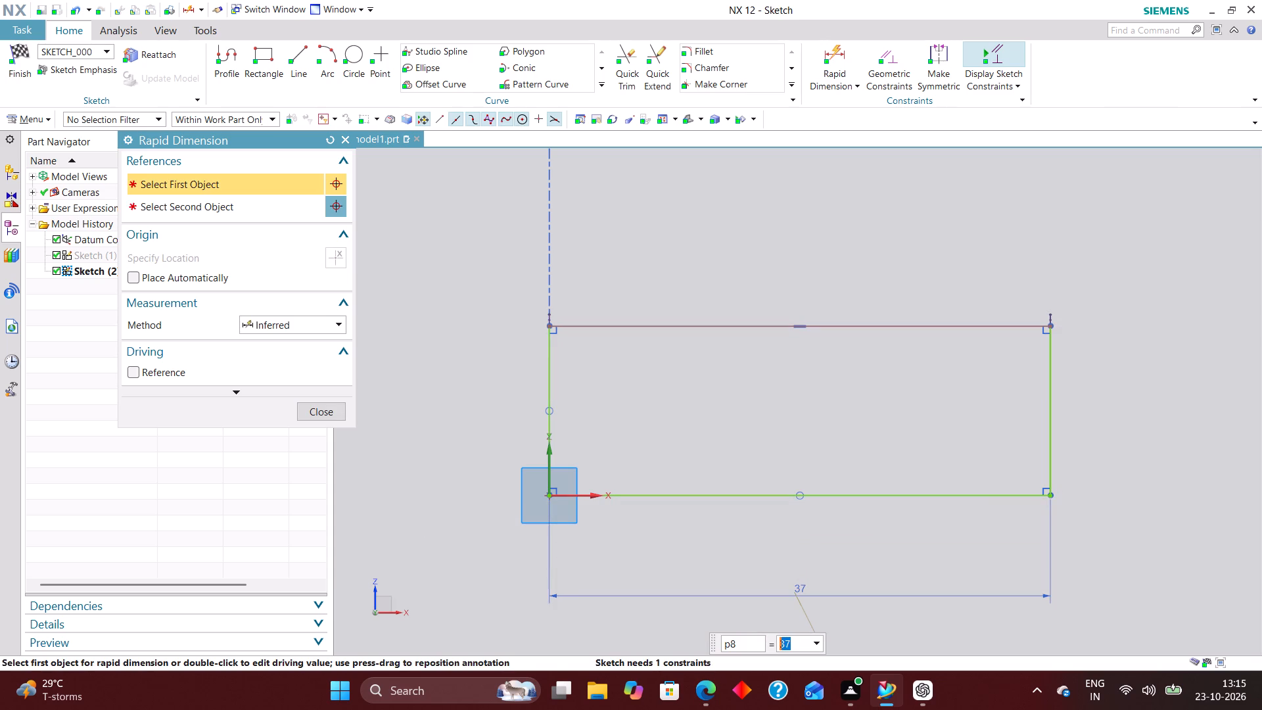
left_click(320, 415)
Delete the Point on Curve constraint holding the rectangle's left side on the vertical axis and move that side left of the origin.
scroll(776, 441, "down", 3)
scroll(677, 443, "up", 6)
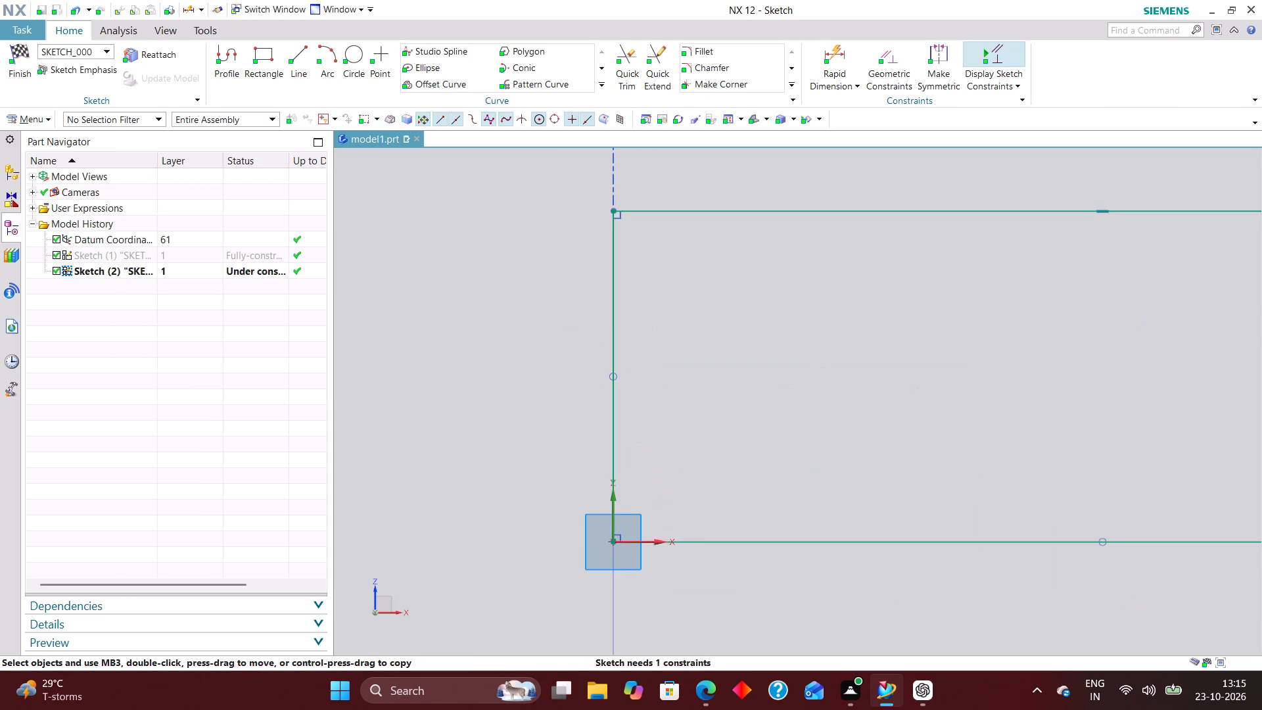
scroll(611, 498, "up", 2)
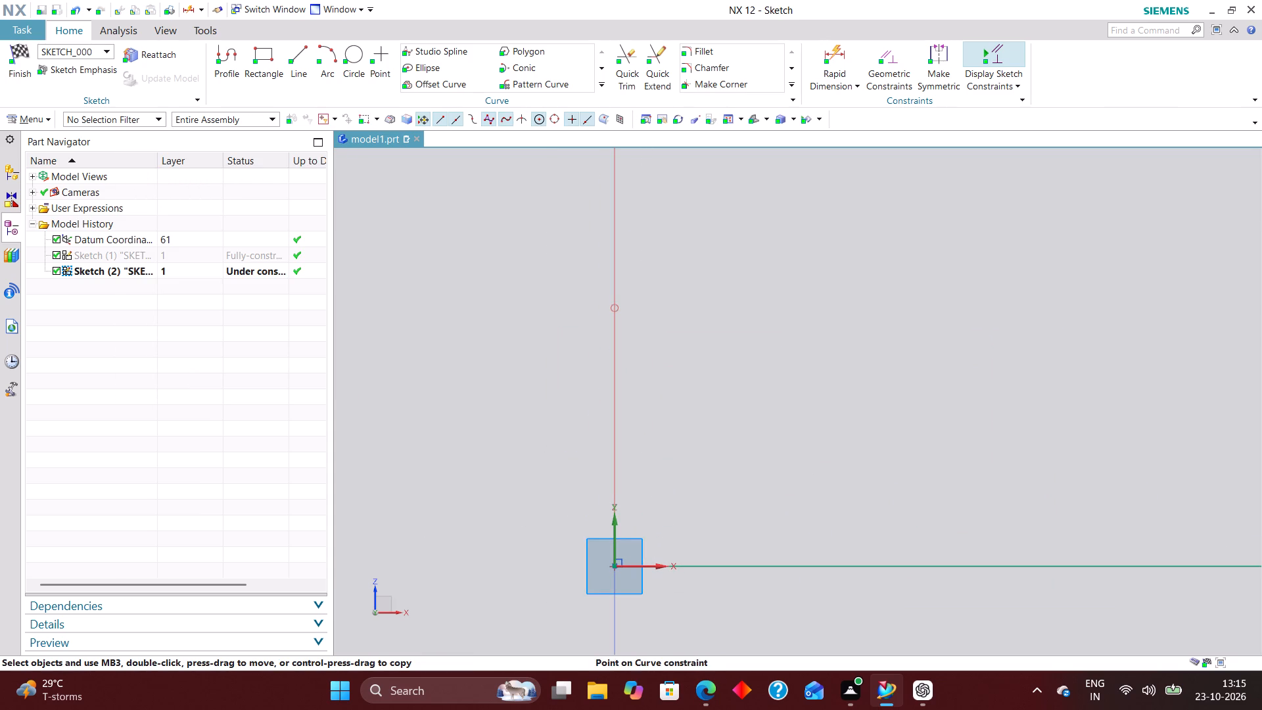
right_click_drag(605, 306, 502, 296)
scroll(643, 359, "down", 2)
left_click_drag(627, 386, 412, 383)
scroll(608, 390, "down", 4)
Constrain the midpoint of the rectangle's bottom side to the vertical axis with Point on Curve, centring the rectangle on the origin.
left_click(898, 58)
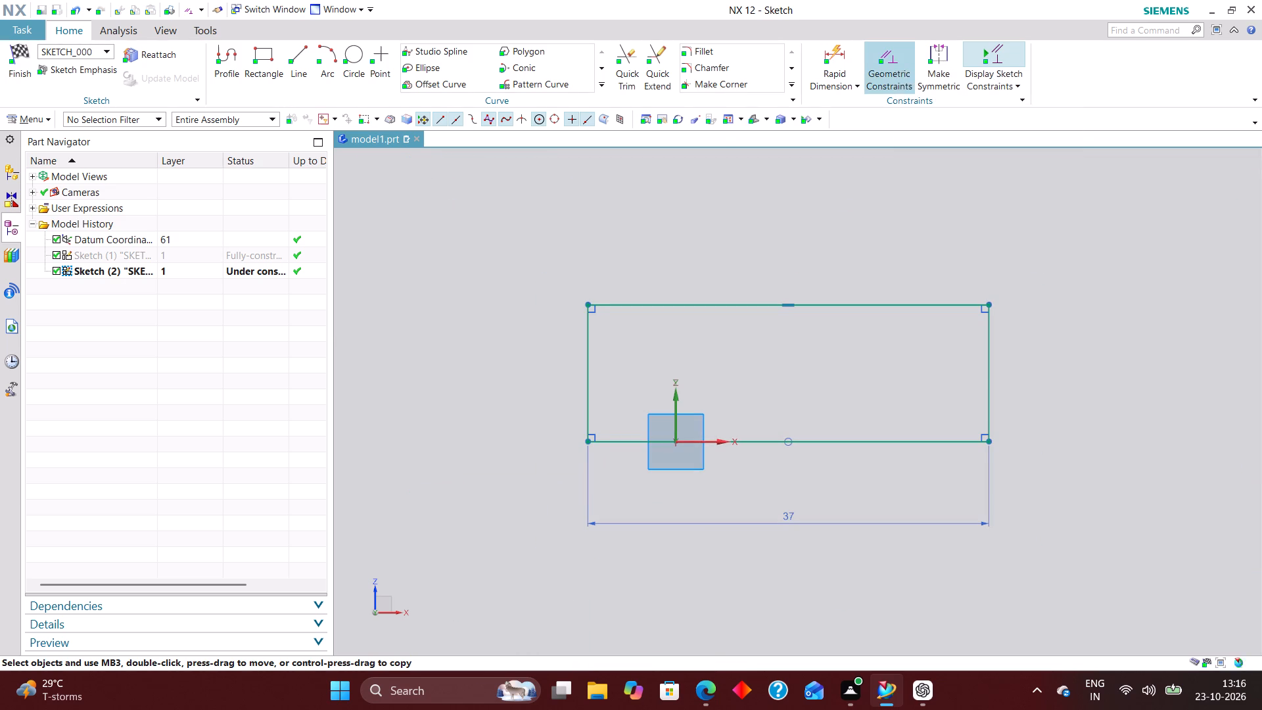
left_click(789, 437)
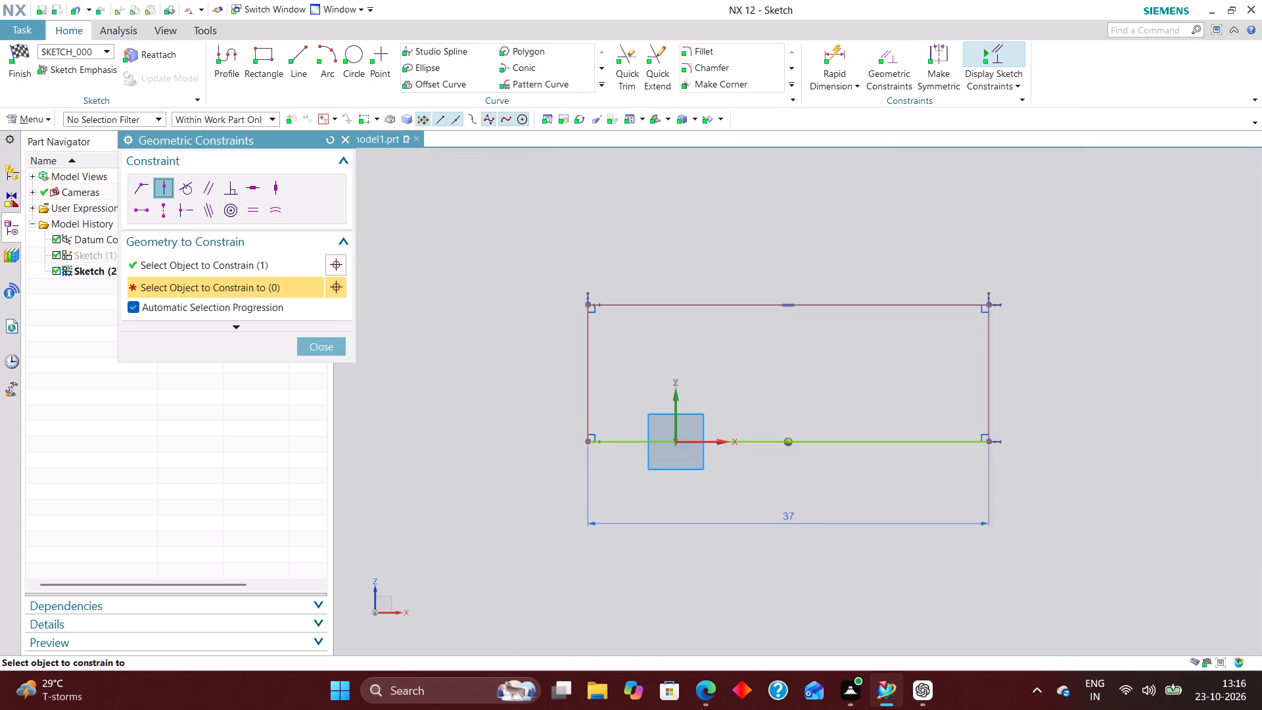
left_click(677, 418)
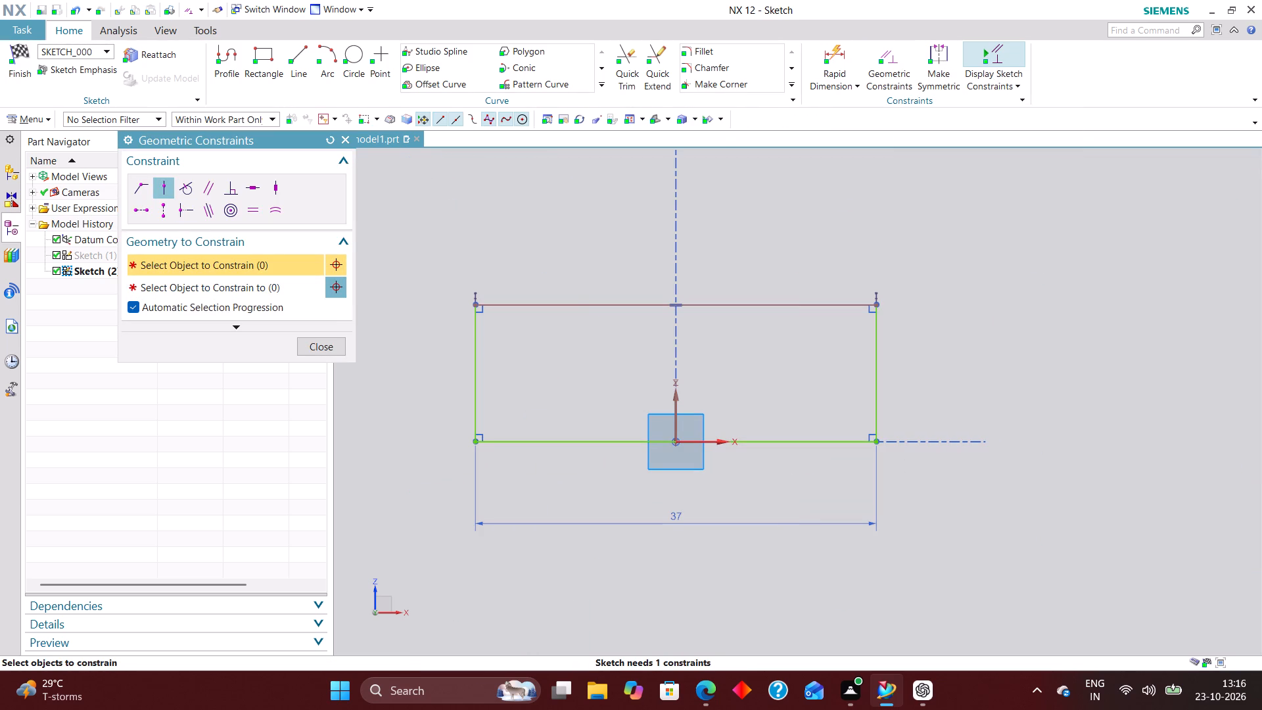
left_click(320, 341)
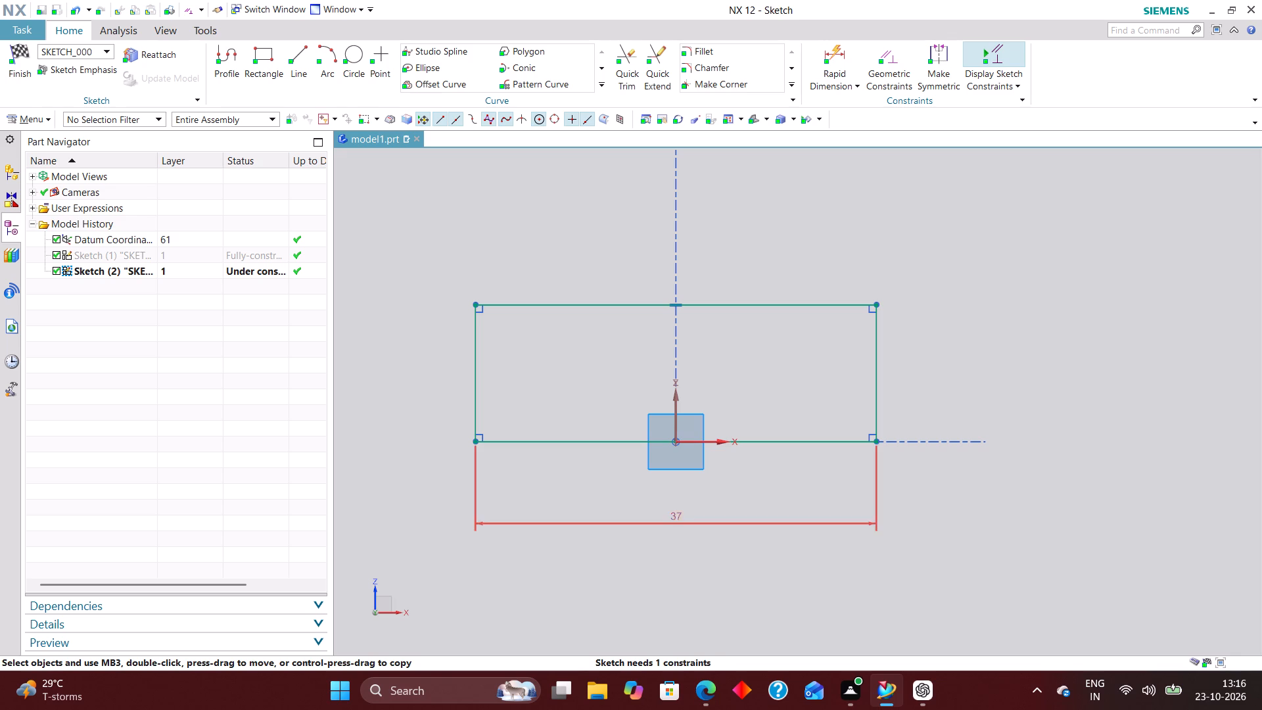
Set the rectangle's width dimension to 140 mm.
double_click(686, 516)
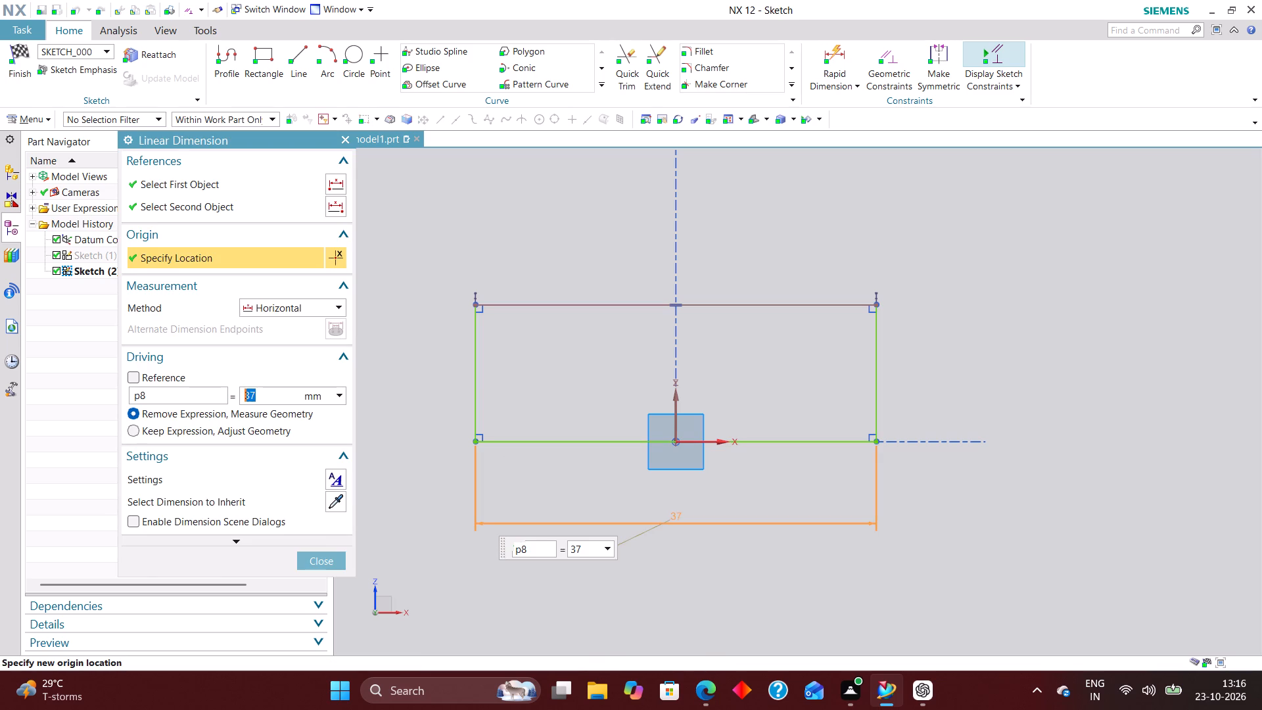
type("140")
key("Return")
scroll(683, 504, "down", 4)
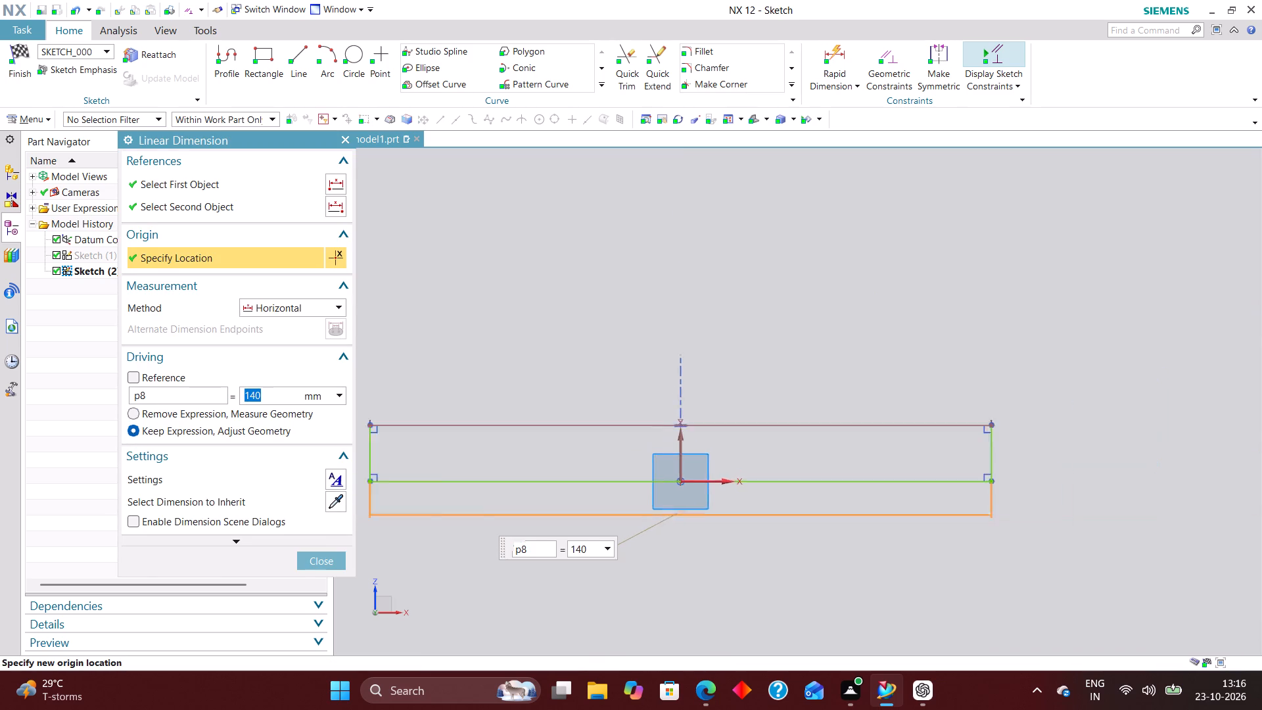
scroll(686, 515, "down", 2)
scroll(869, 476, "up", 4)
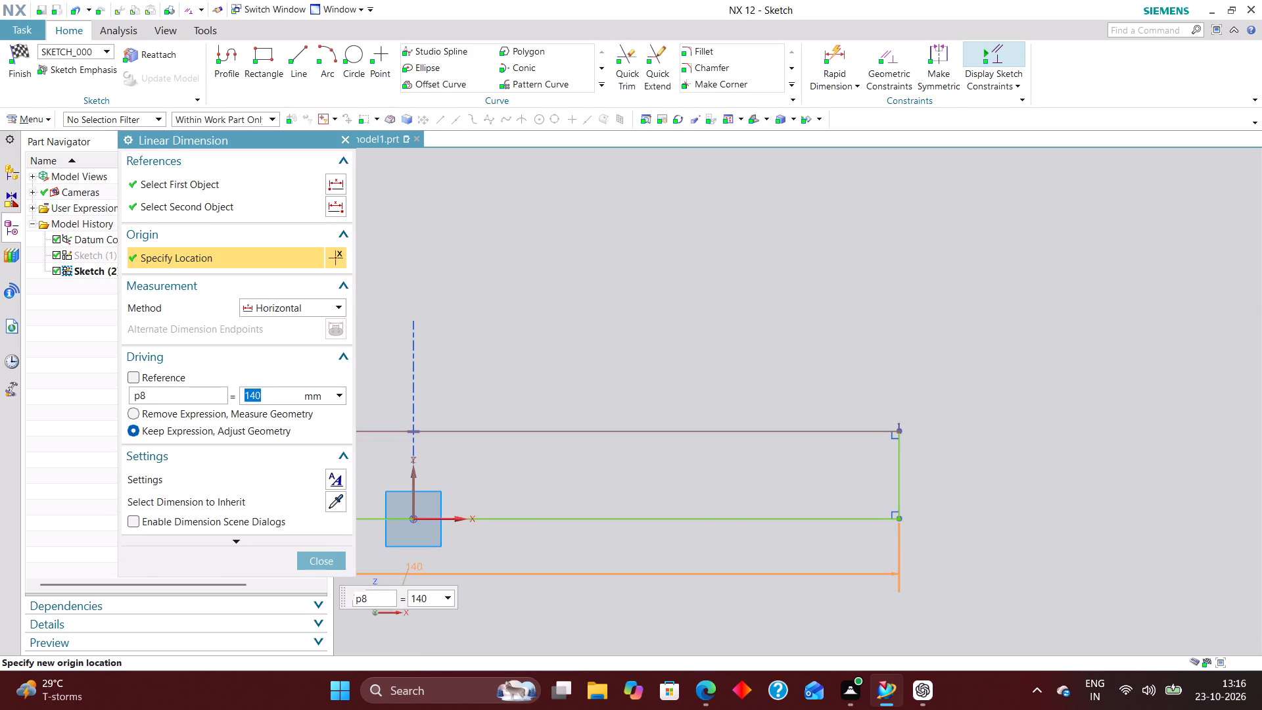
left_click(324, 563)
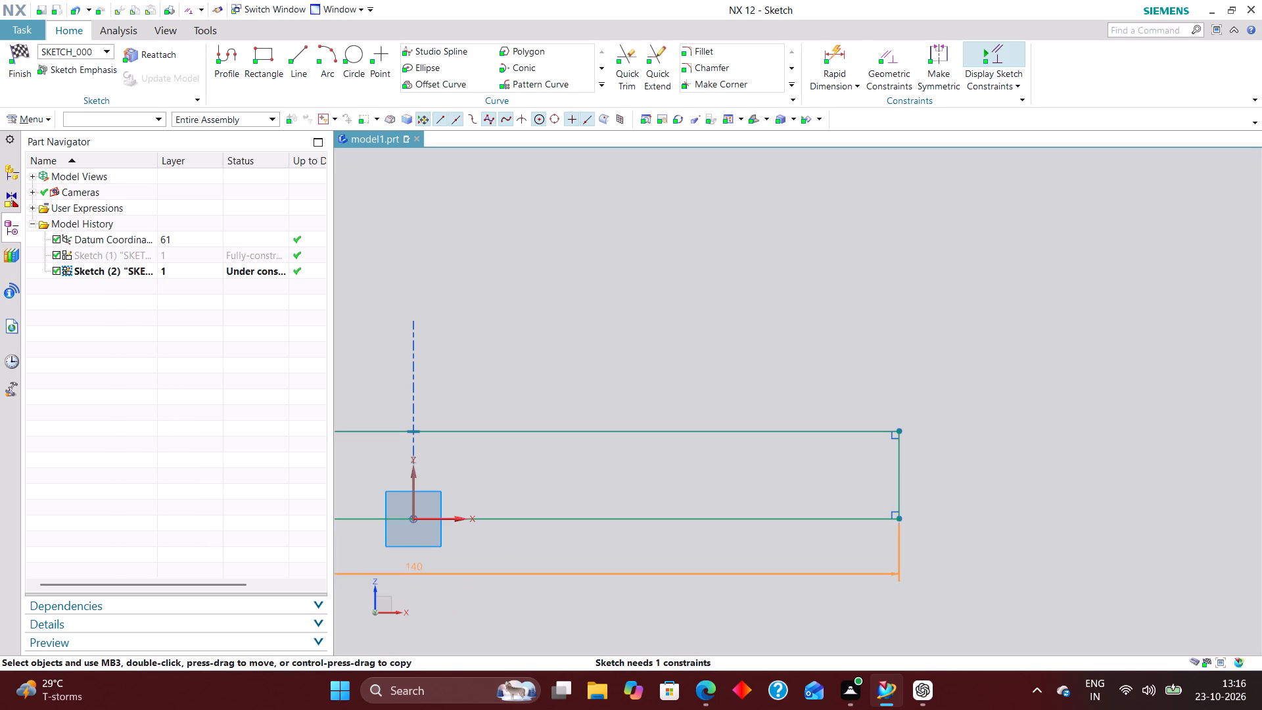
Dimension the rectangle's right side with a height of 30 mm and finish the sketch.
left_click(839, 49)
scroll(865, 444, "up", 3)
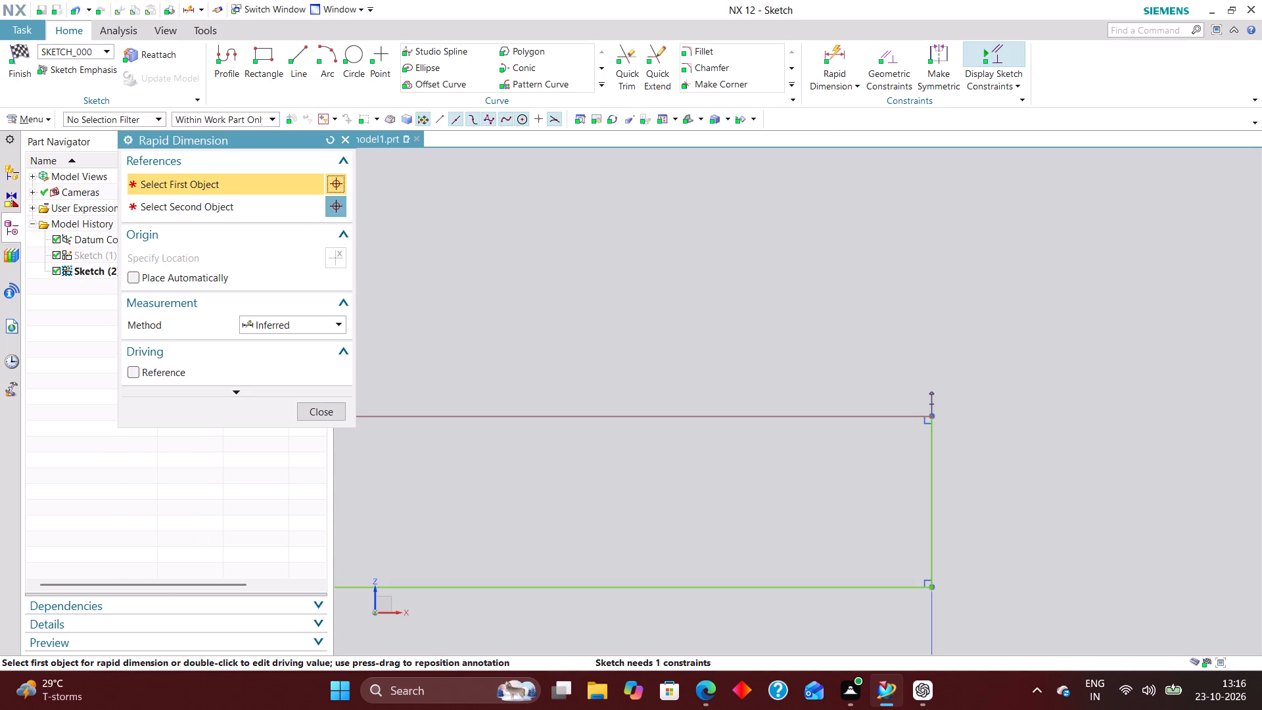
left_click(931, 532)
left_click(1035, 495)
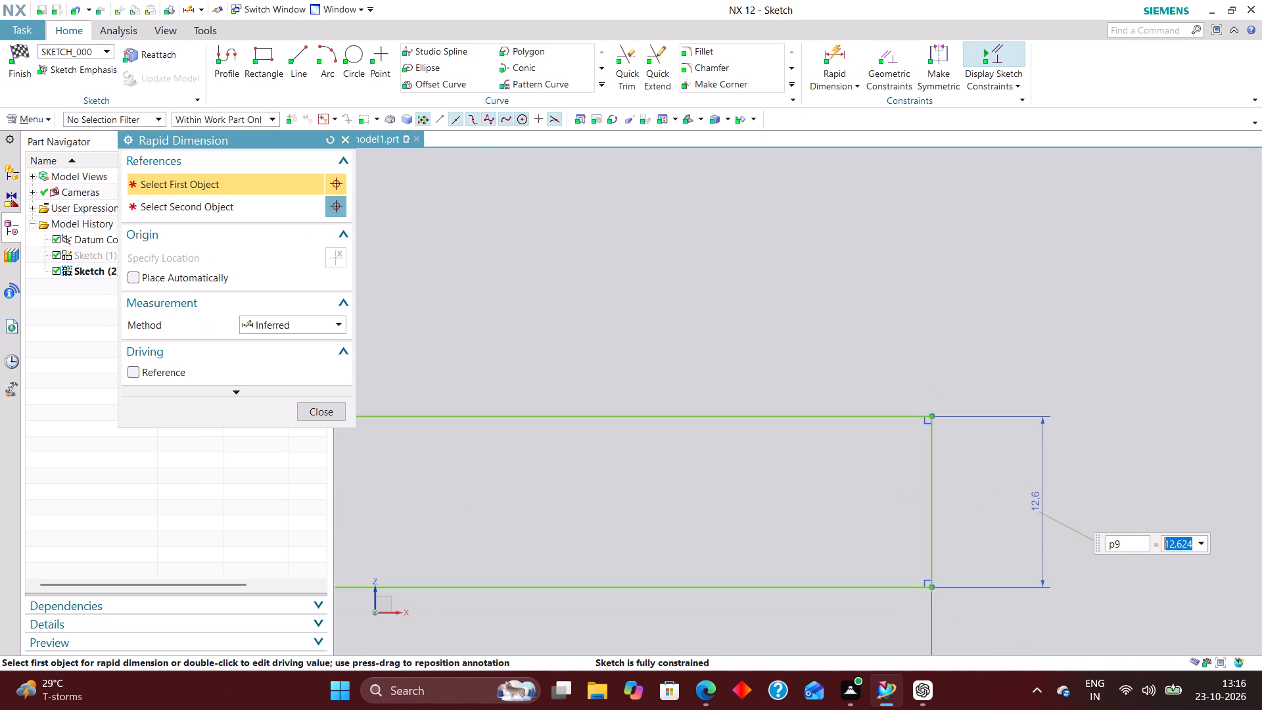
type("30")
key("Return")
scroll(943, 375, "down", 4)
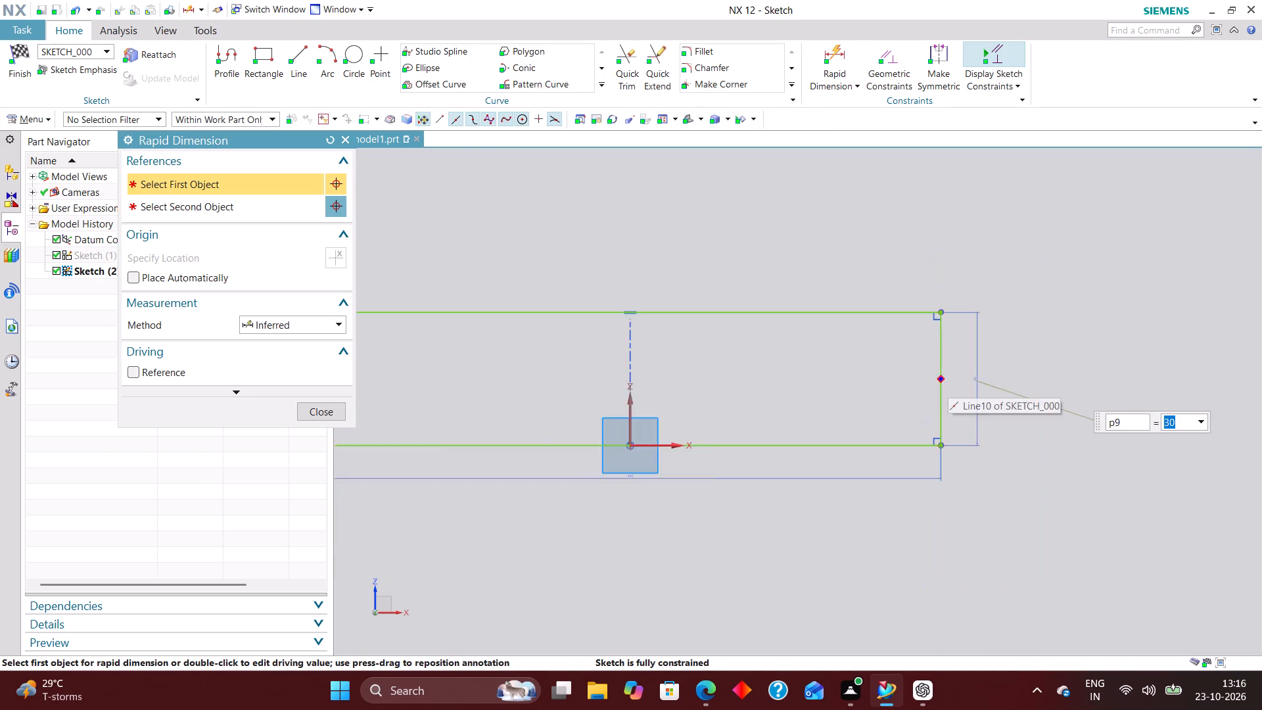
scroll(948, 381, "down", 3)
left_click(332, 412)
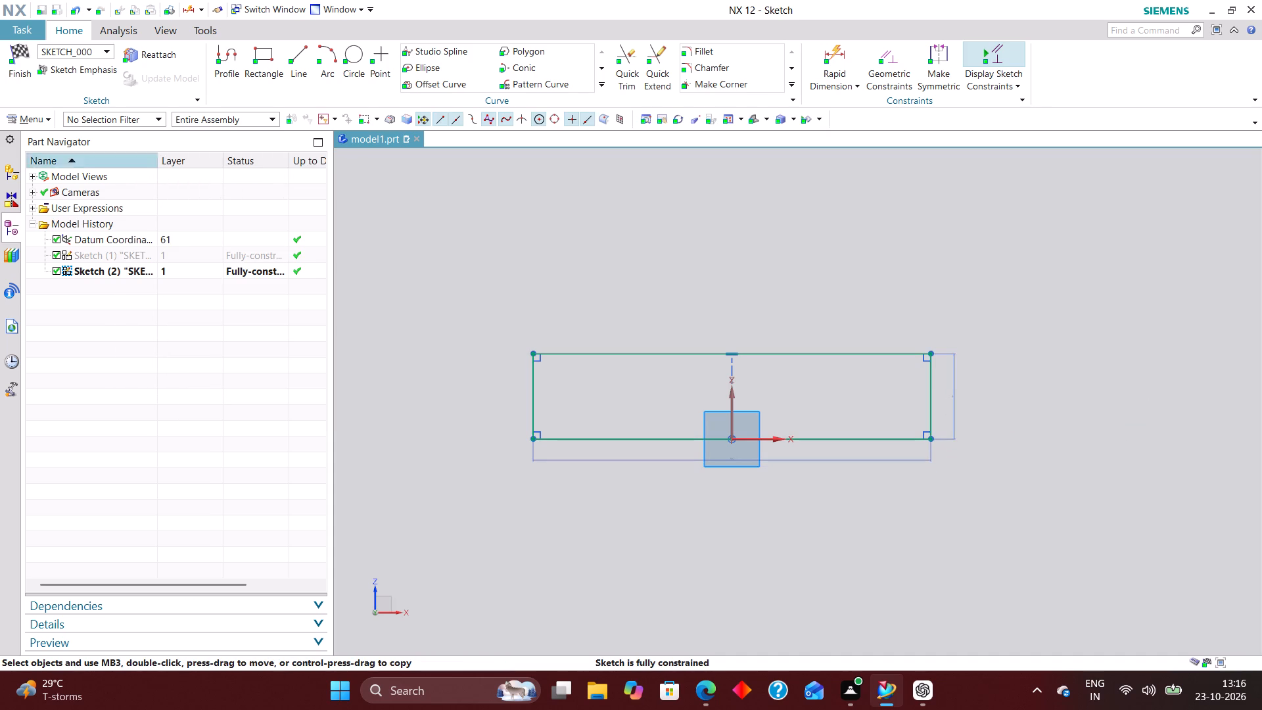
left_click(23, 58)
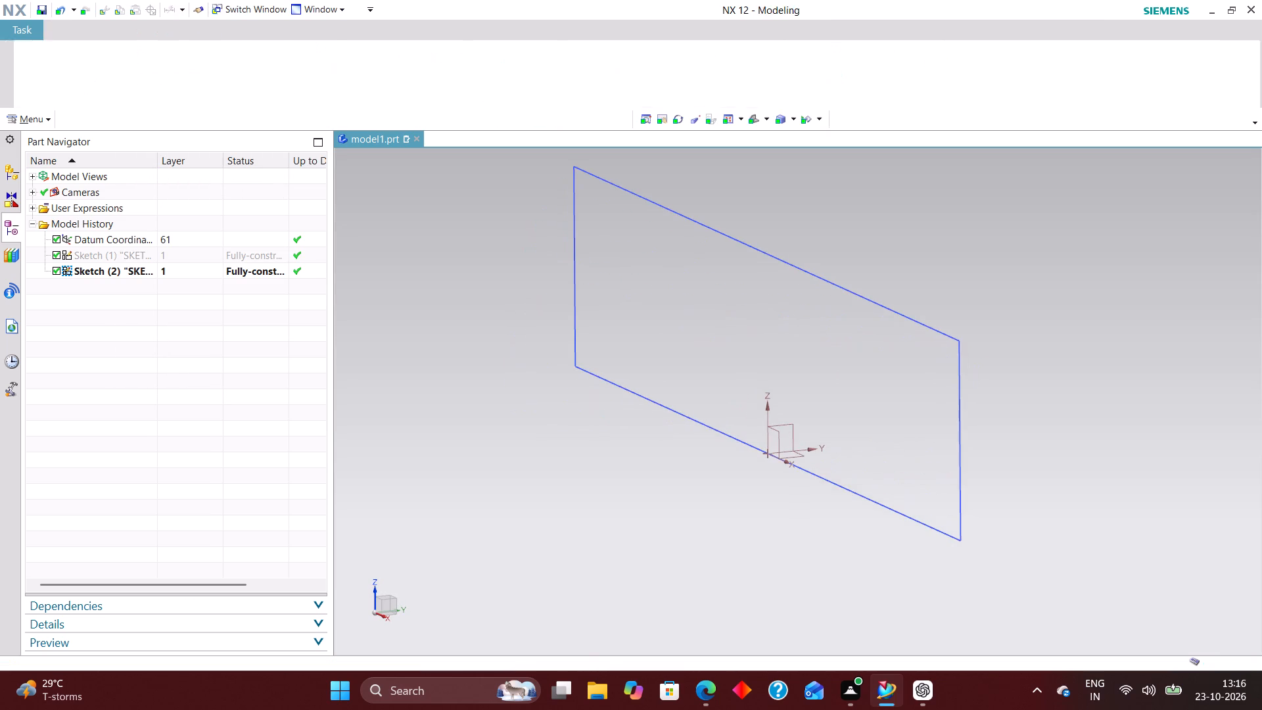
Extrude the 140 by 30 mm rectangle sketch with a Symmetric Value distance of 82/2 mm to form the base block.
scroll(502, 387, "down", 3)
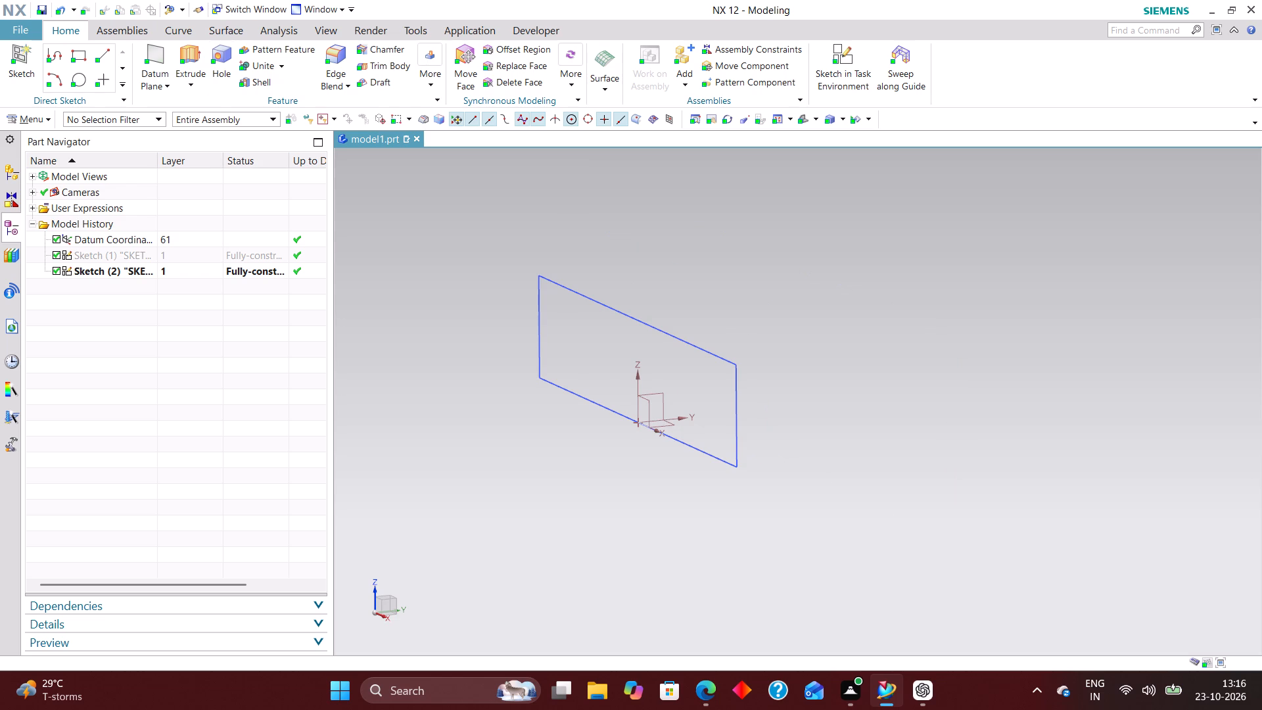
left_click(191, 51)
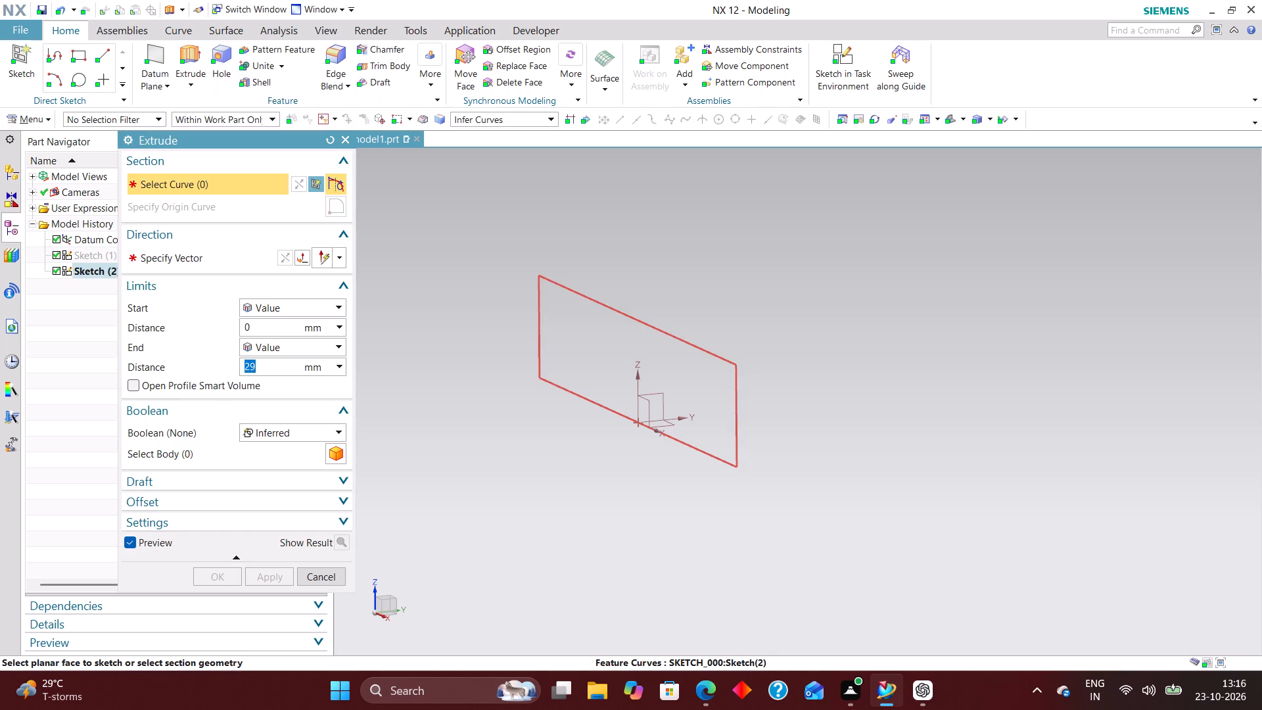
left_click(731, 424)
left_click(288, 256)
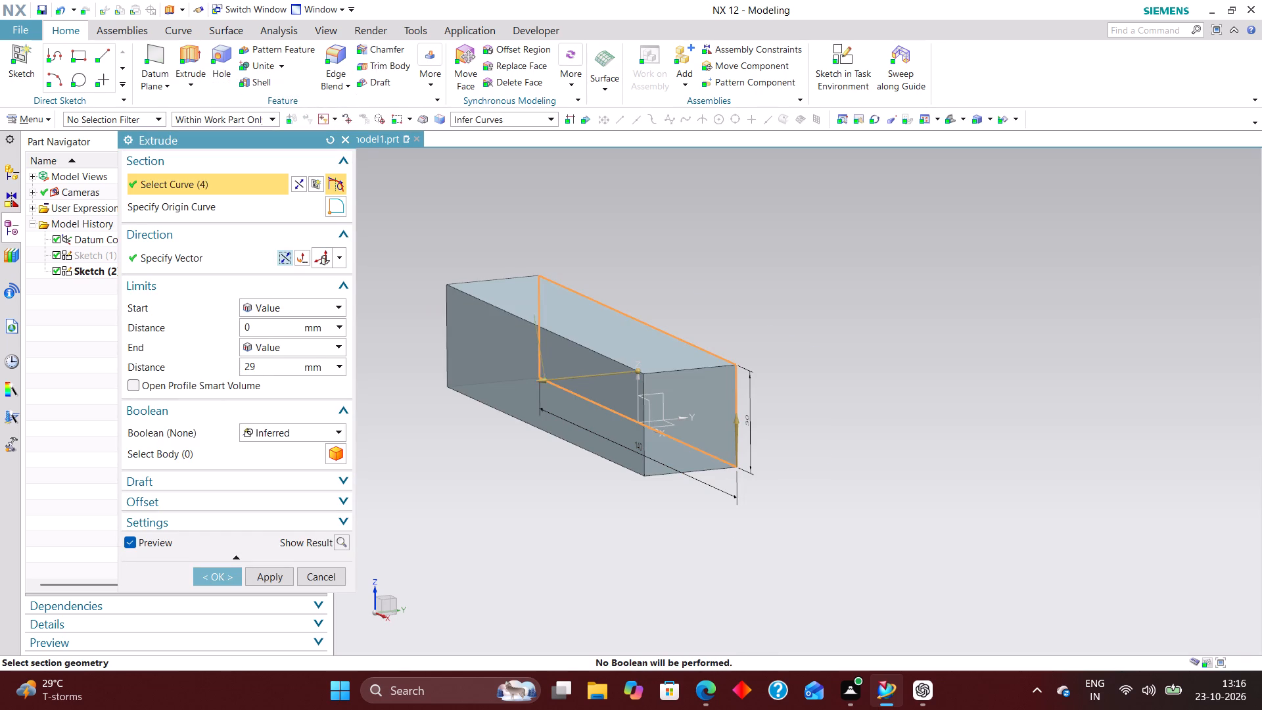
left_click(300, 306)
left_click(296, 337)
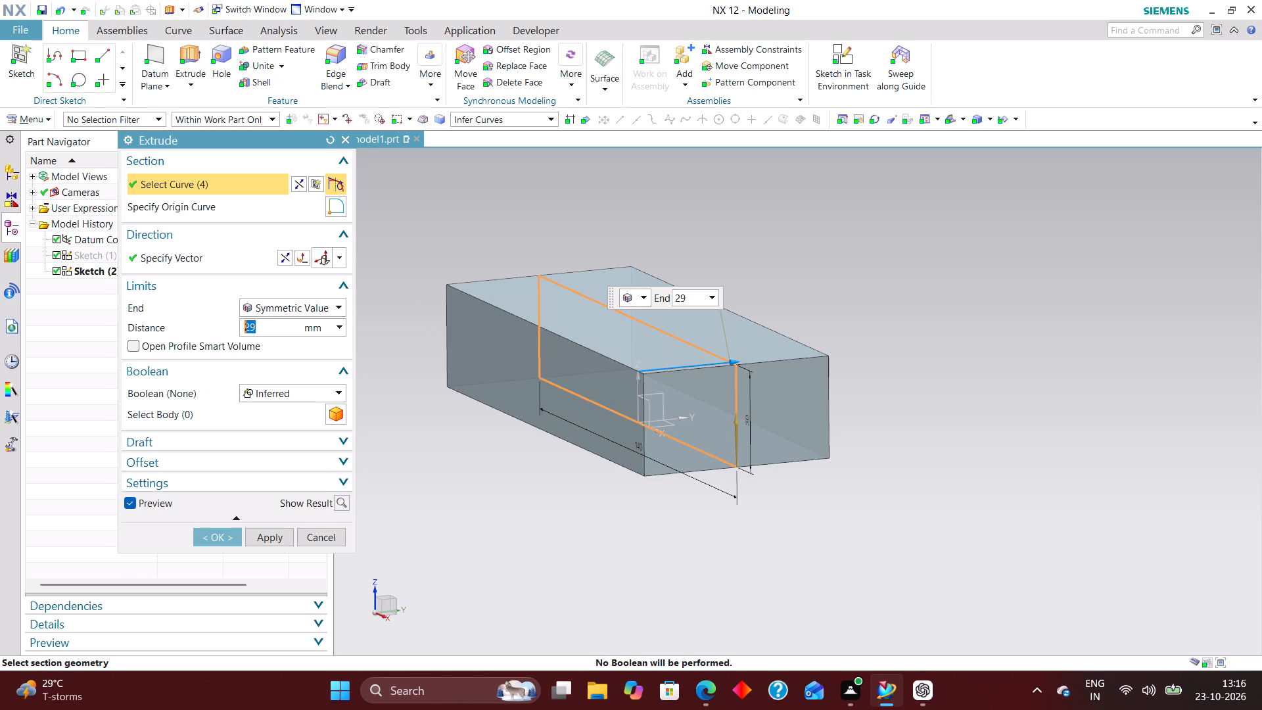
type("82/2")
key("Return")
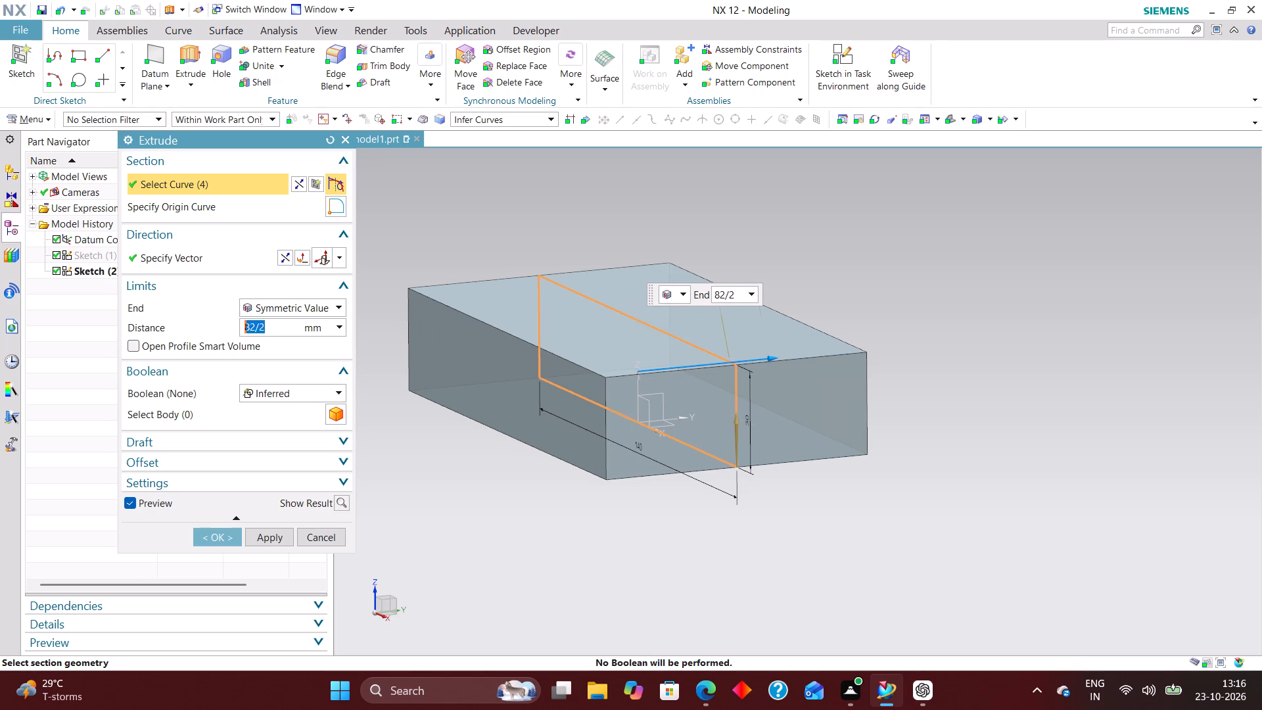
left_click(221, 532)
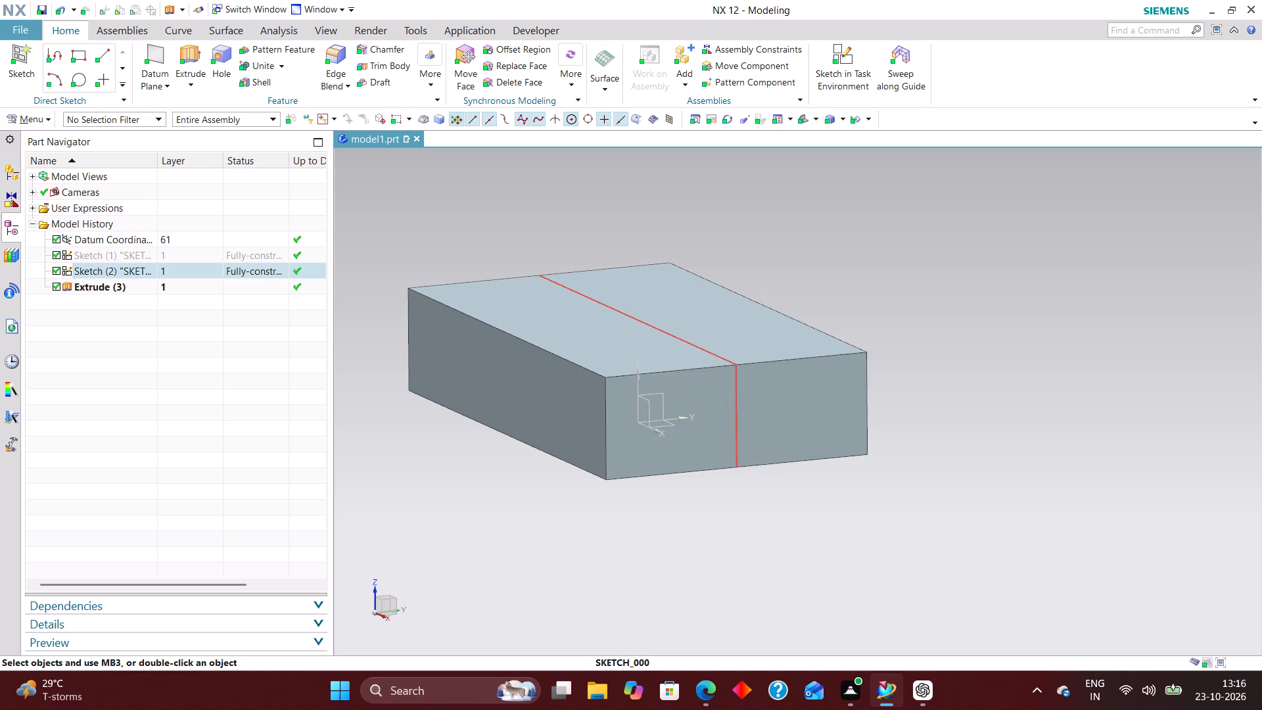
Measure the distance between the two long side faces of the base block with Simple Distance.
right_click_drag(718, 353, 740, 430)
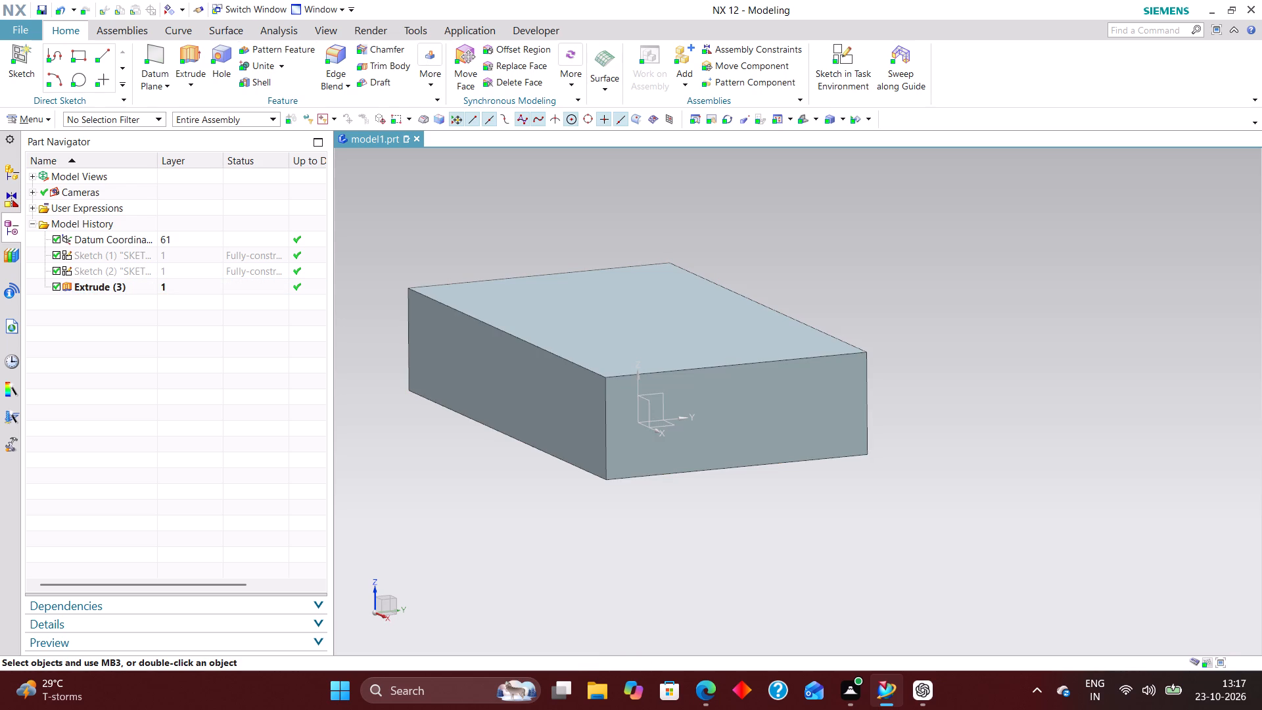
left_click(288, 37)
left_click(32, 61)
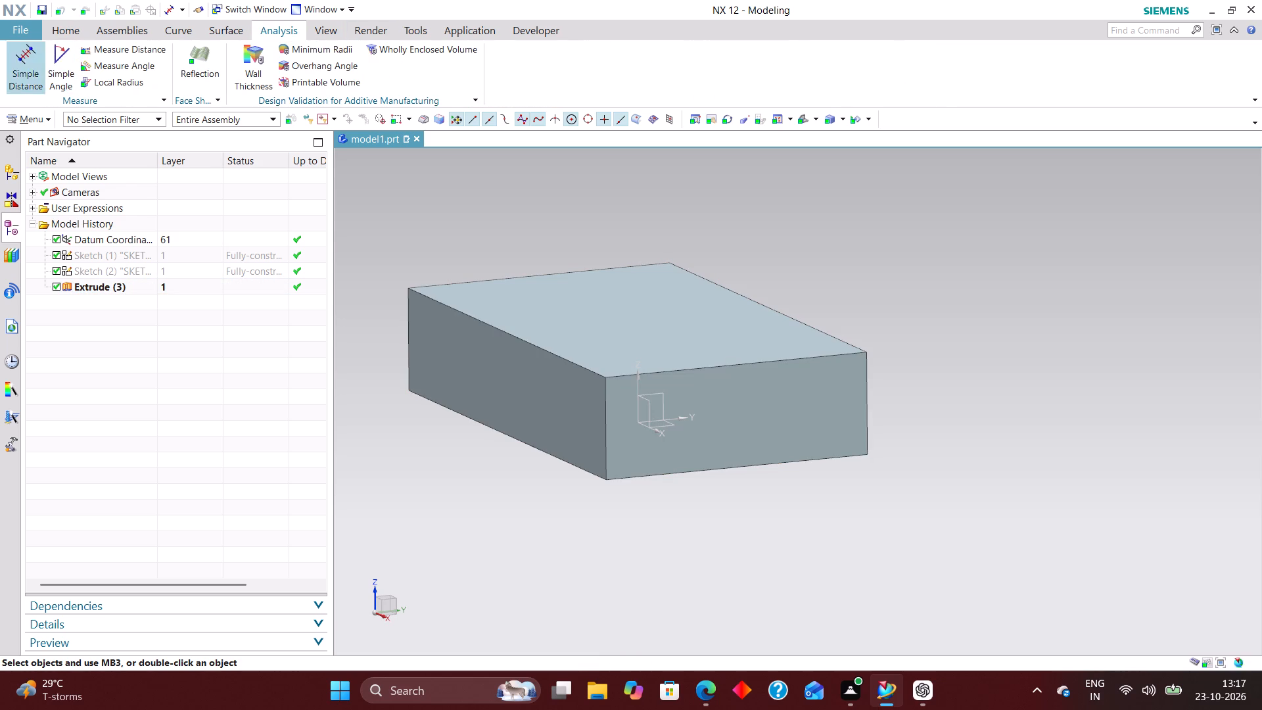
left_click(546, 396)
middle_click_drag(978, 505, 801, 513)
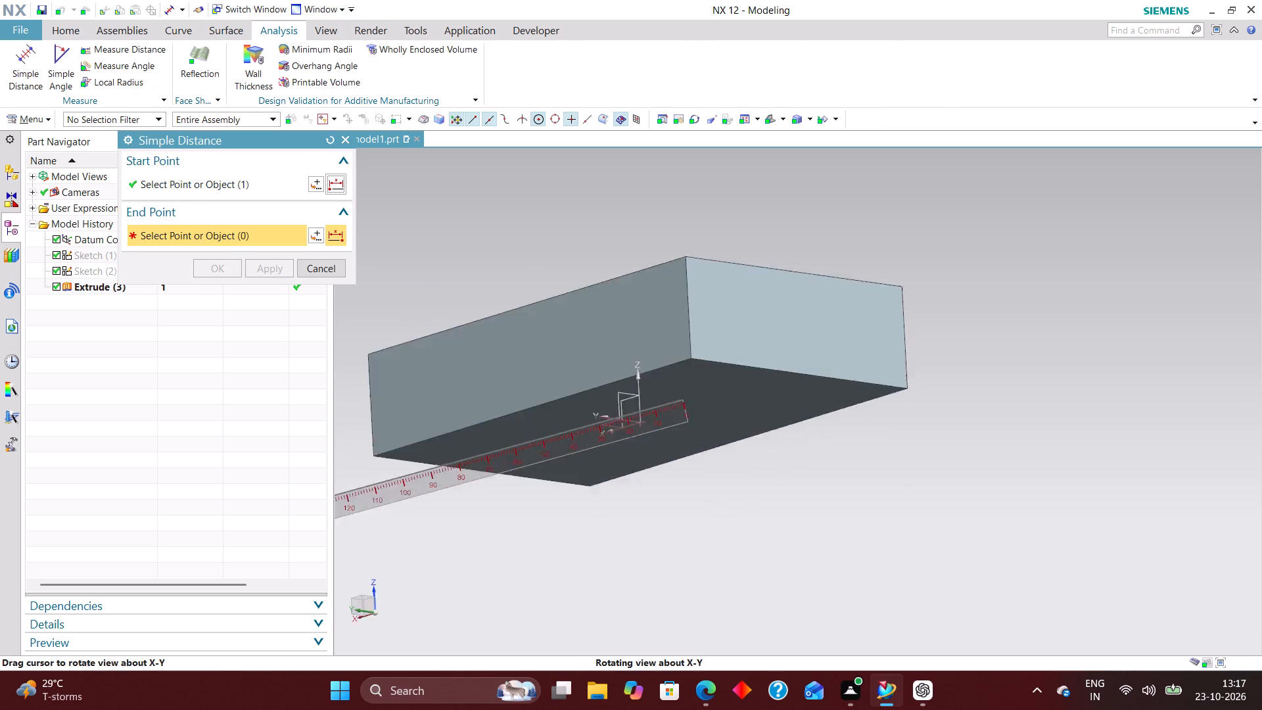
middle_click_drag(801, 513, 902, 521)
left_click(716, 373)
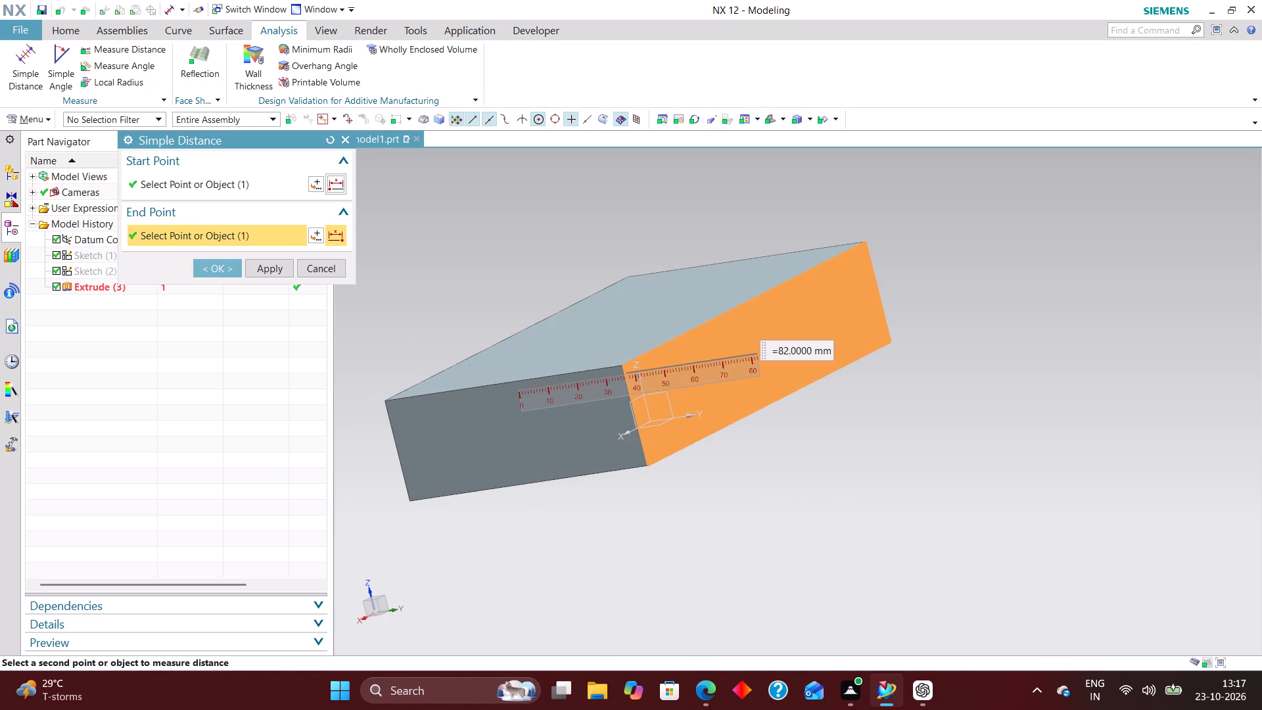
left_click(333, 265)
Show the block in isometric view and delete the unused first sketch from the model history.
scroll(711, 603, "up", 1)
middle_click_drag(720, 601, 824, 580)
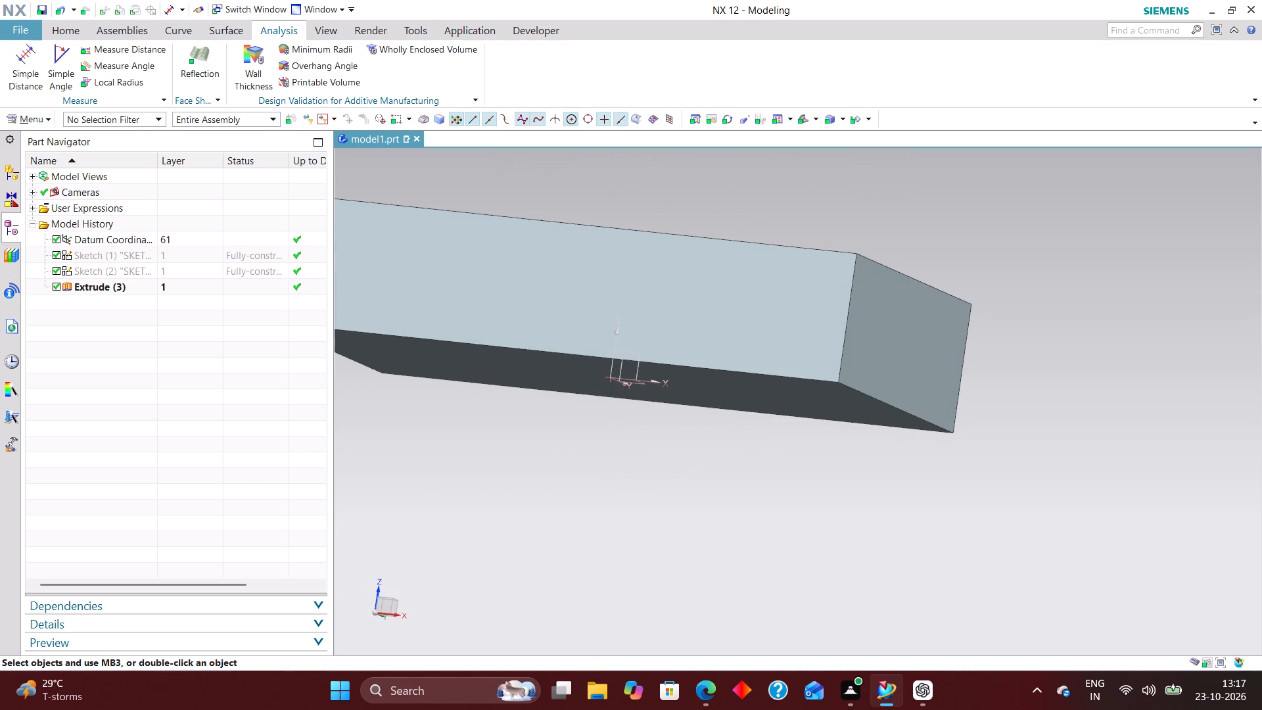
left_click(53, 32)
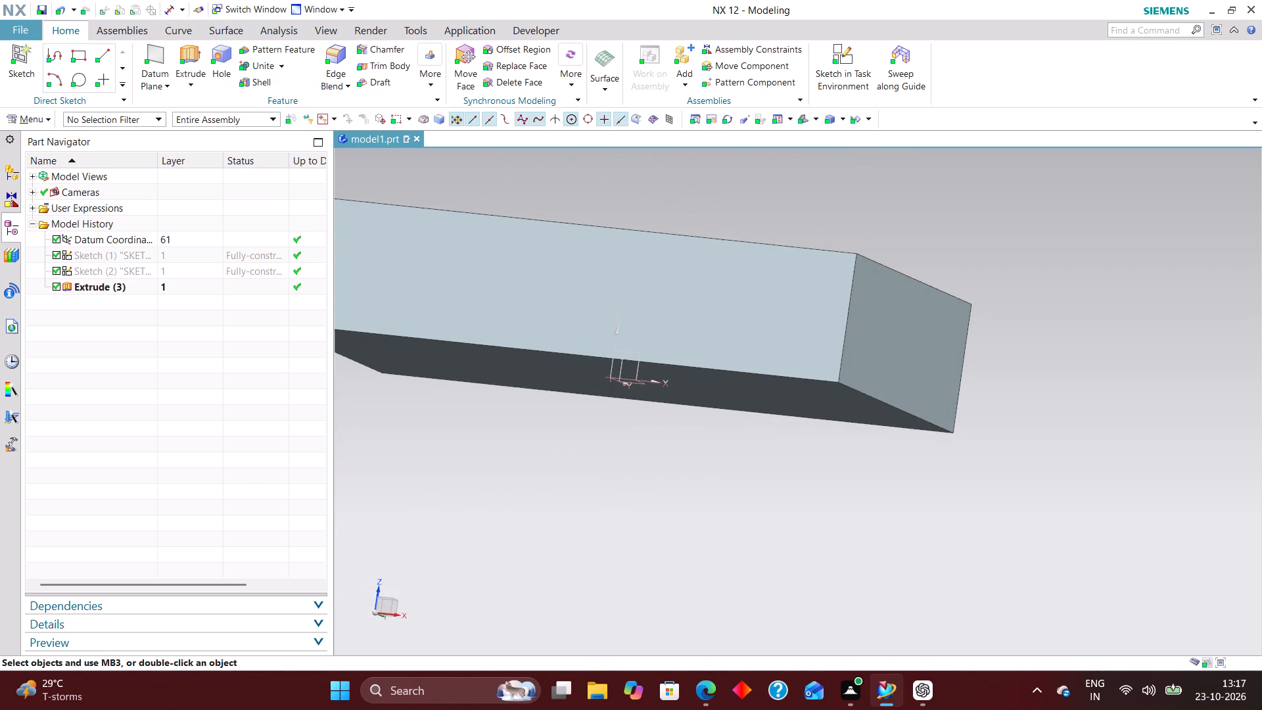
key("Down")
key("End")
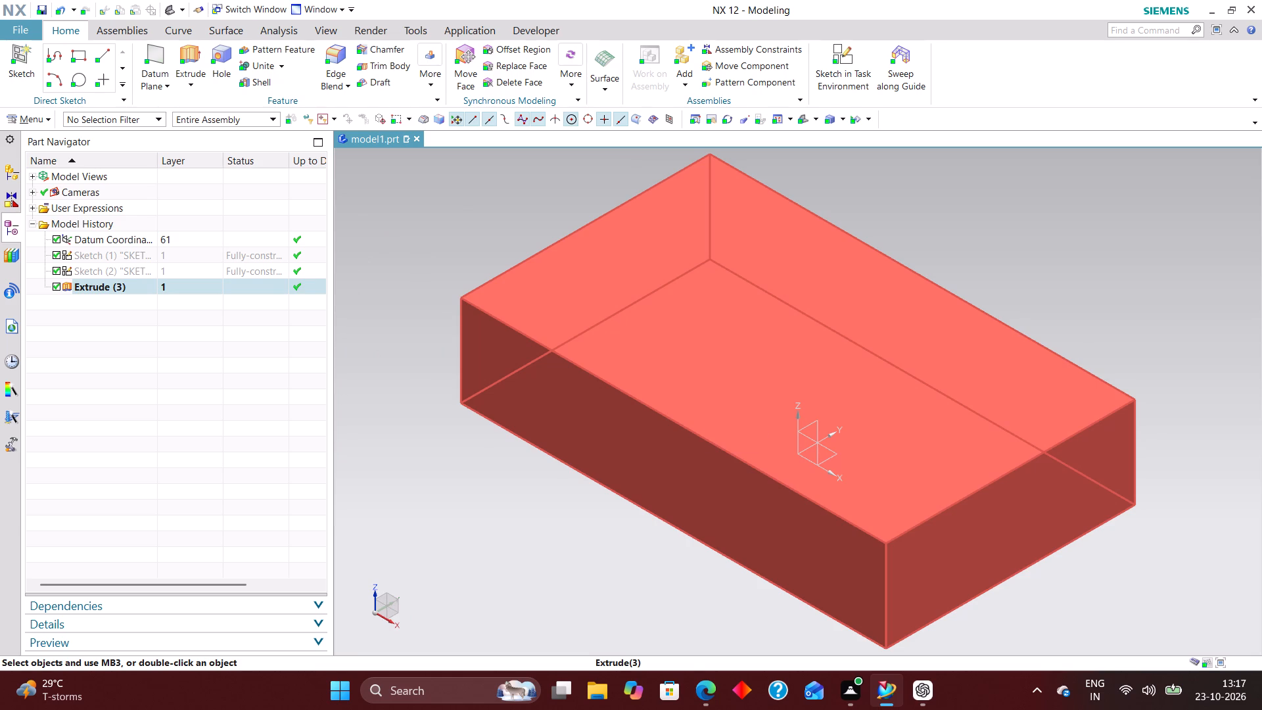
scroll(874, 352, "down", 4)
scroll(931, 475, "up", 2)
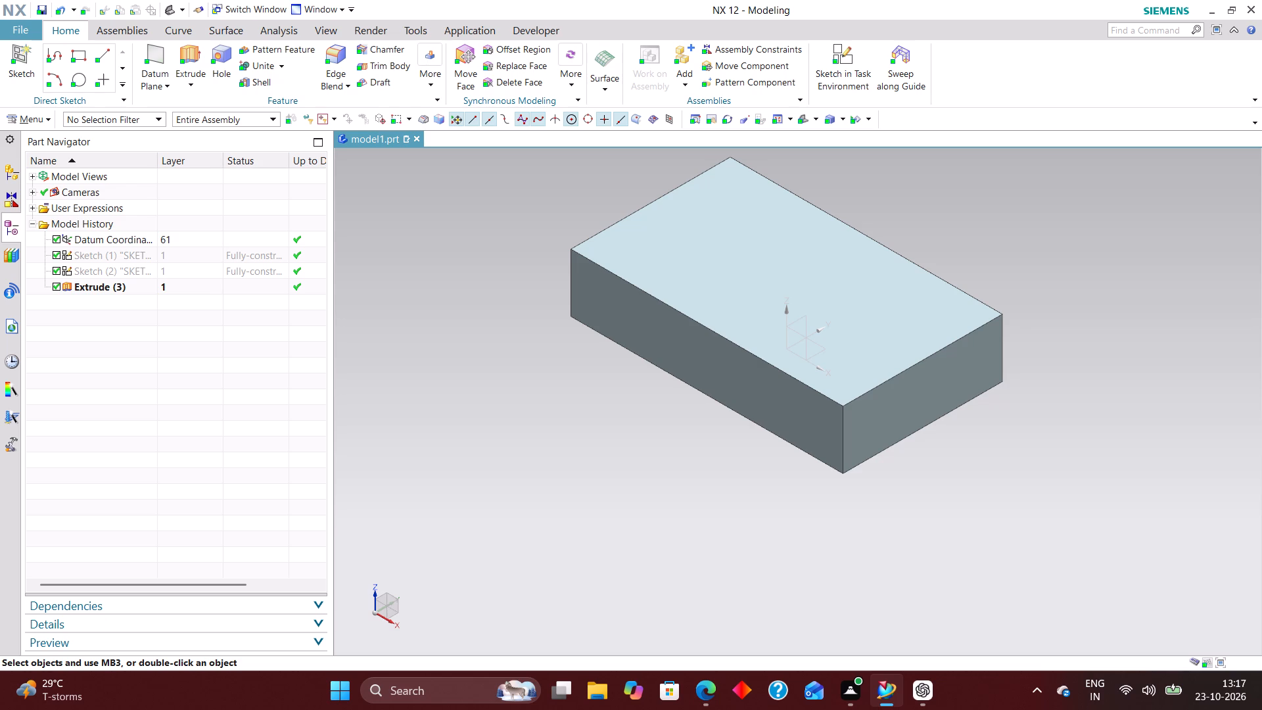
left_click(199, 256)
right_click(199, 256)
left_click(315, 235)
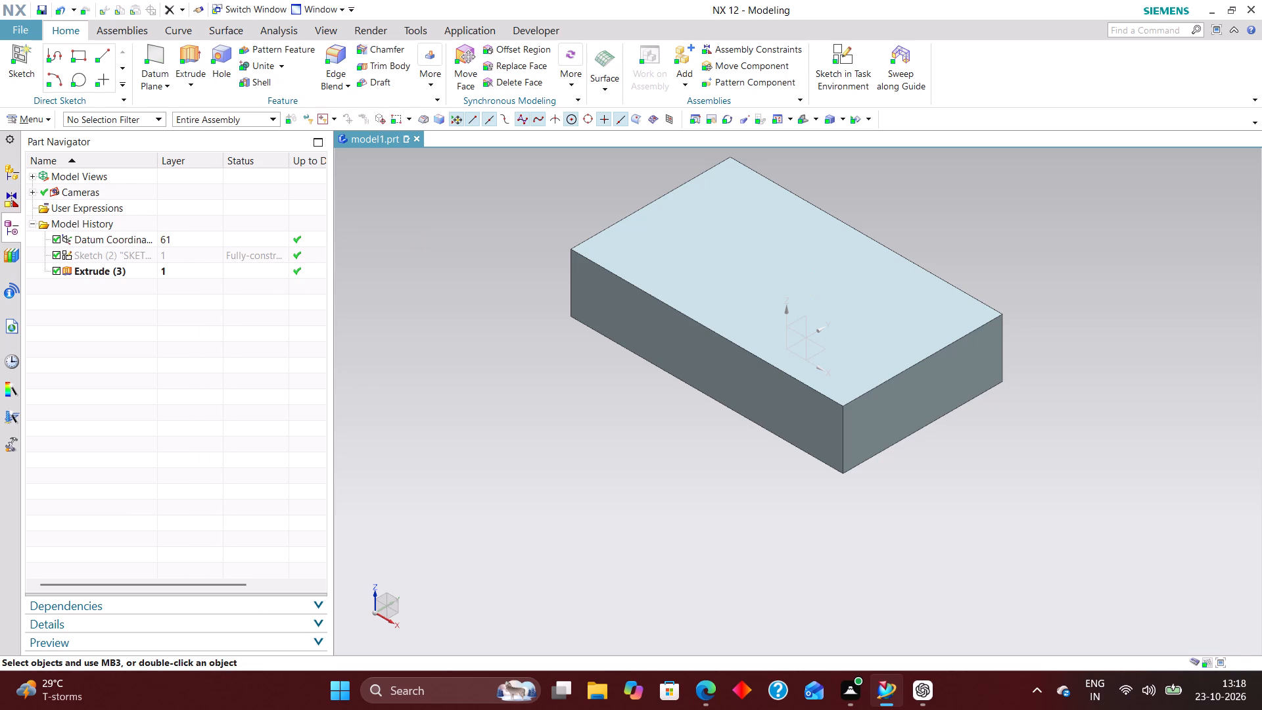
Sketch a rectangle on the block's top face around the datum origin, its upper side about 16 mm inside the face's upper edge.
left_click(172, 270)
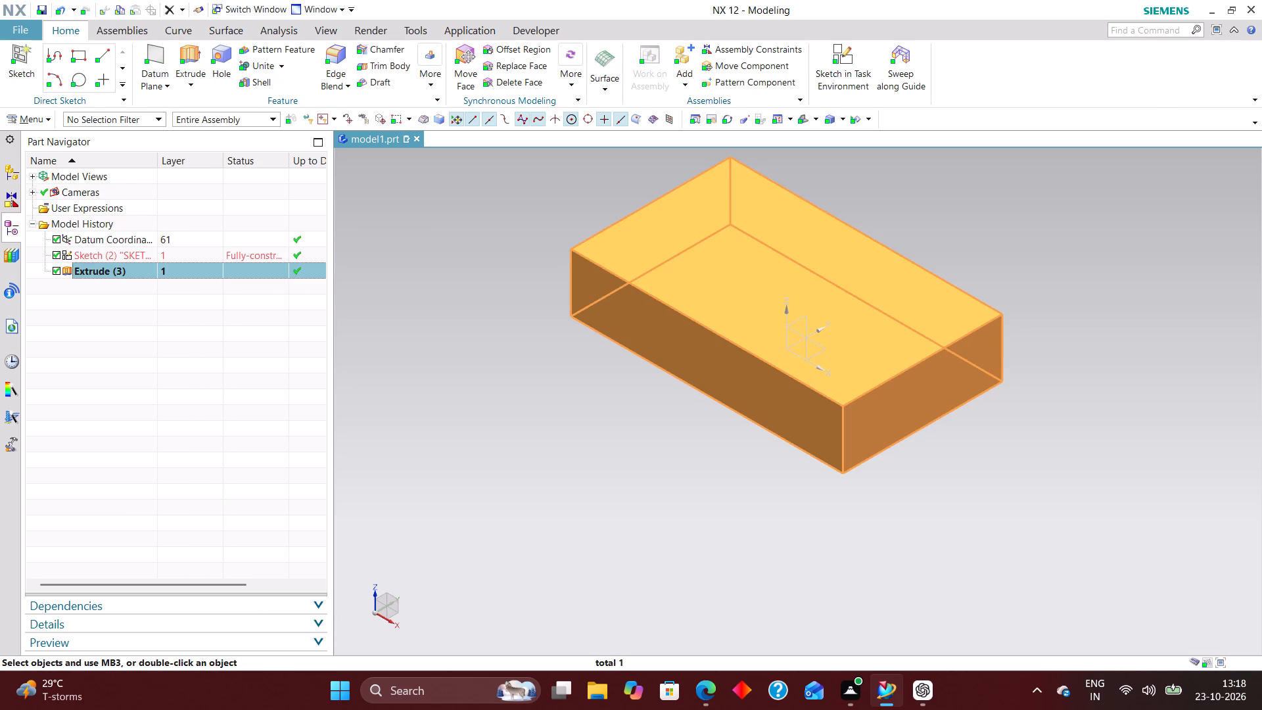
left_click(849, 52)
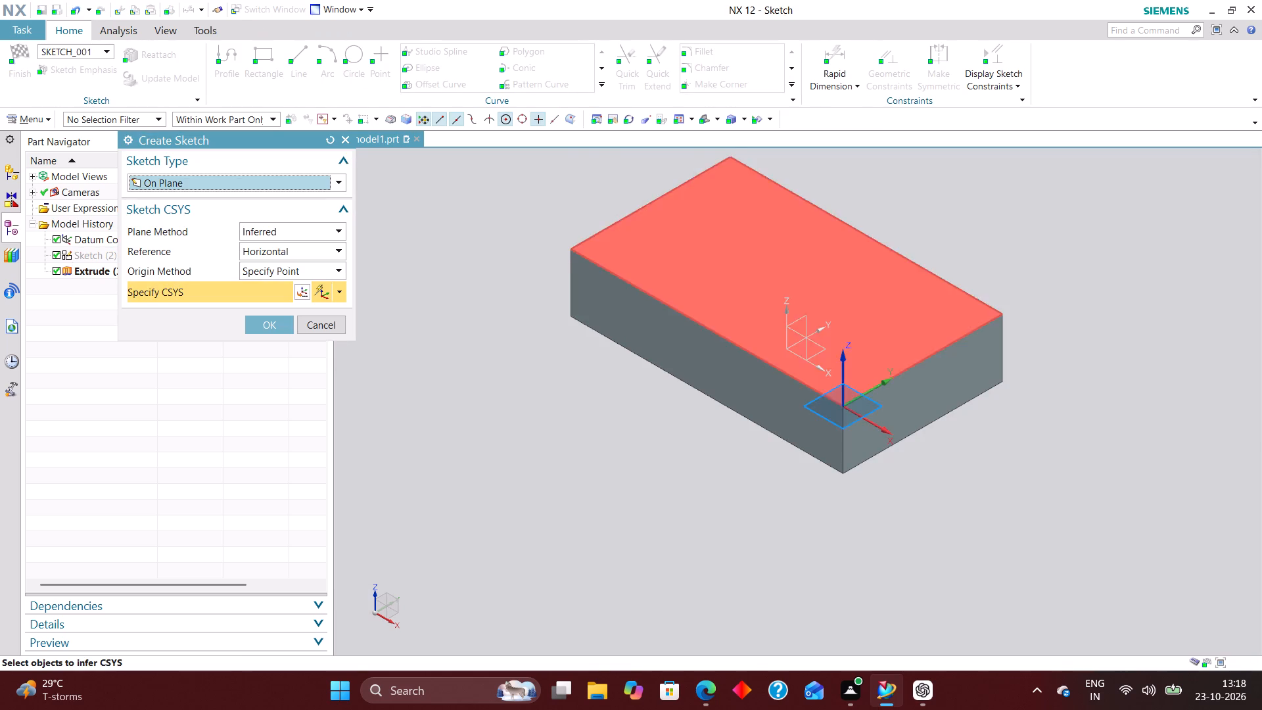
left_click(819, 355)
left_click(272, 321)
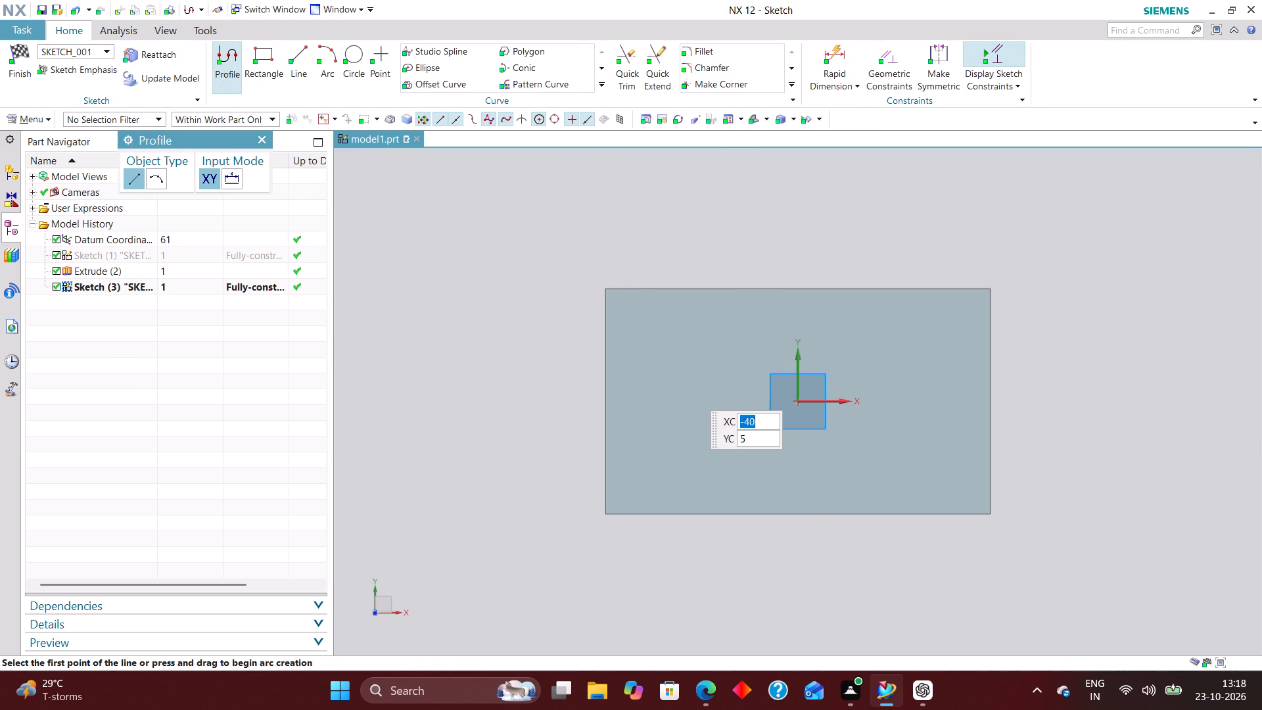
left_click(273, 62)
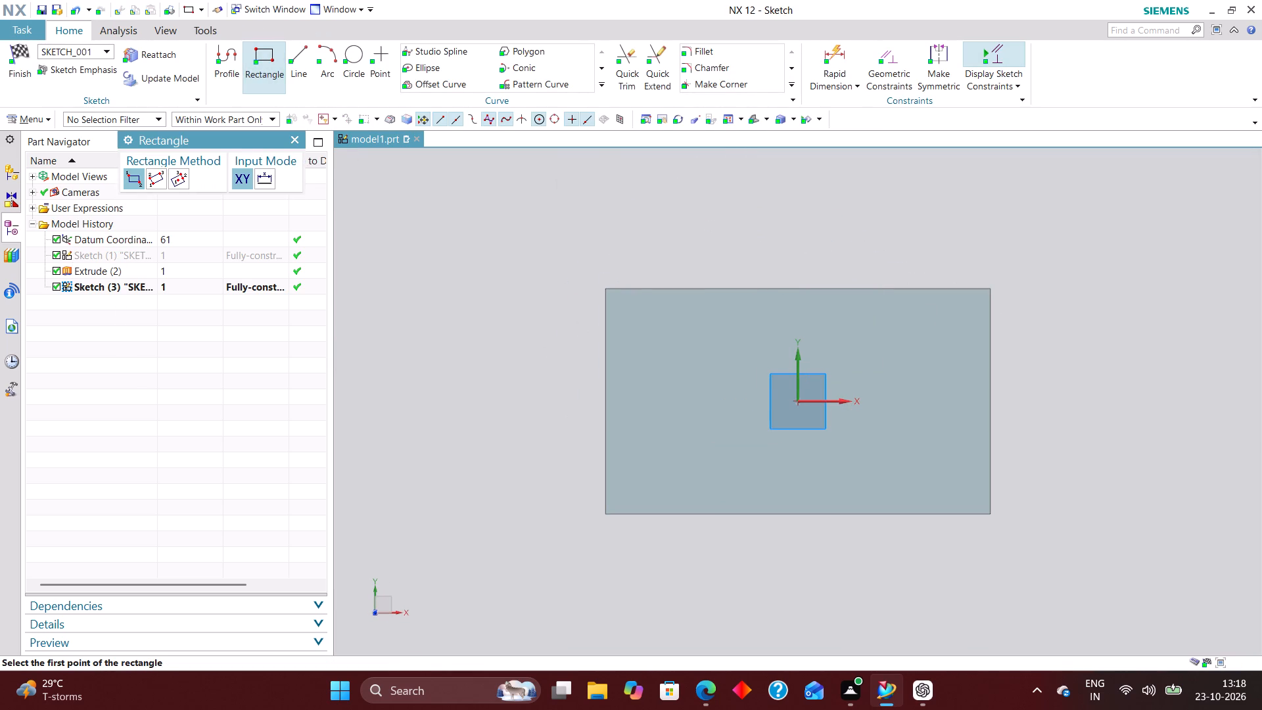
left_click(642, 331)
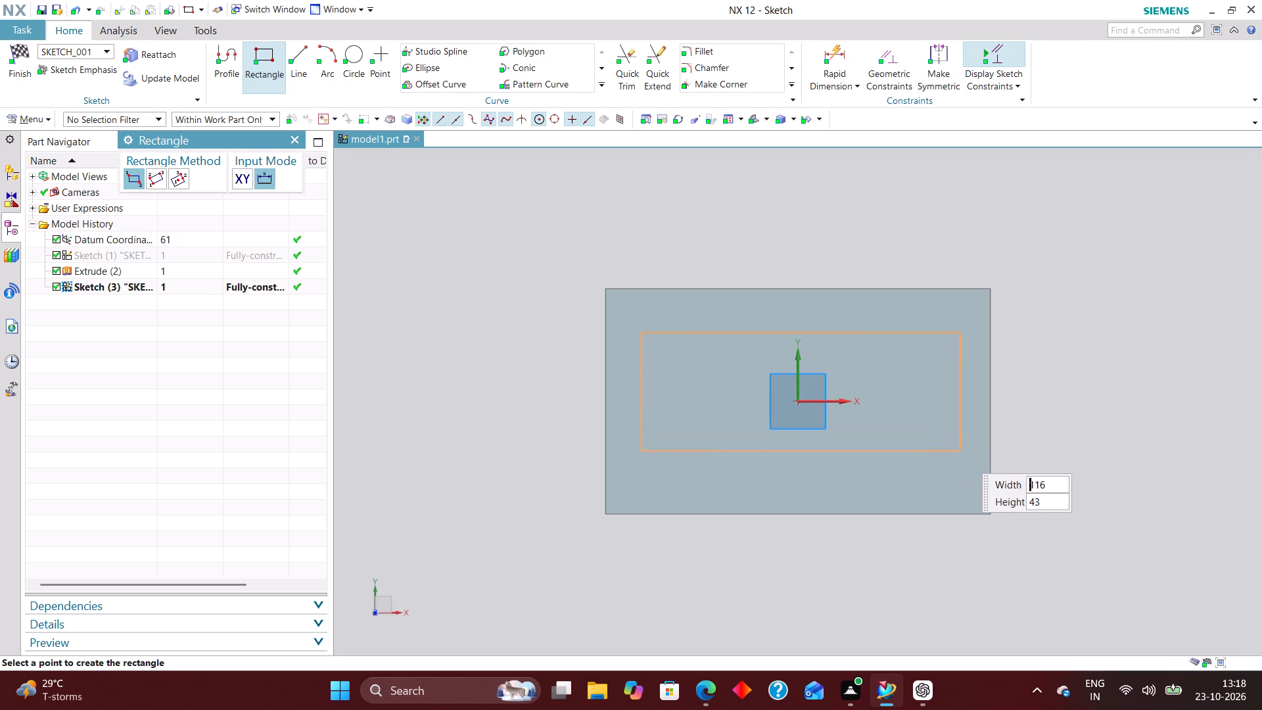
left_click(965, 482)
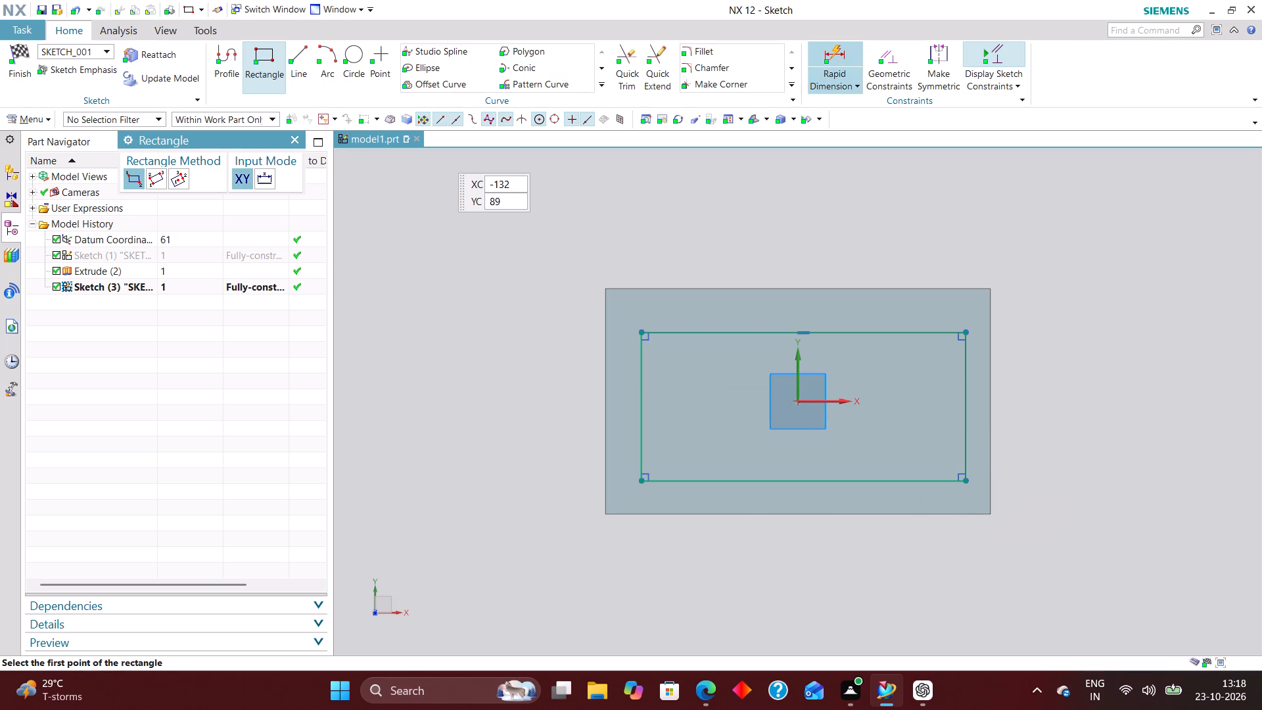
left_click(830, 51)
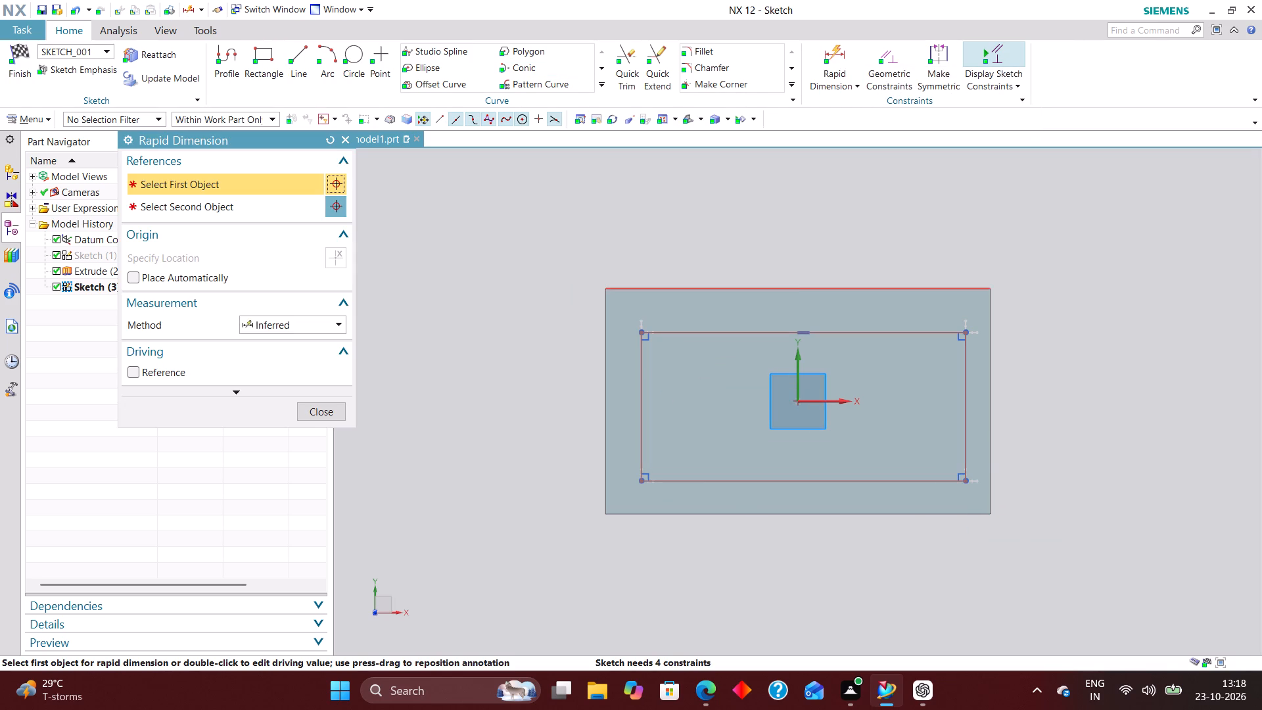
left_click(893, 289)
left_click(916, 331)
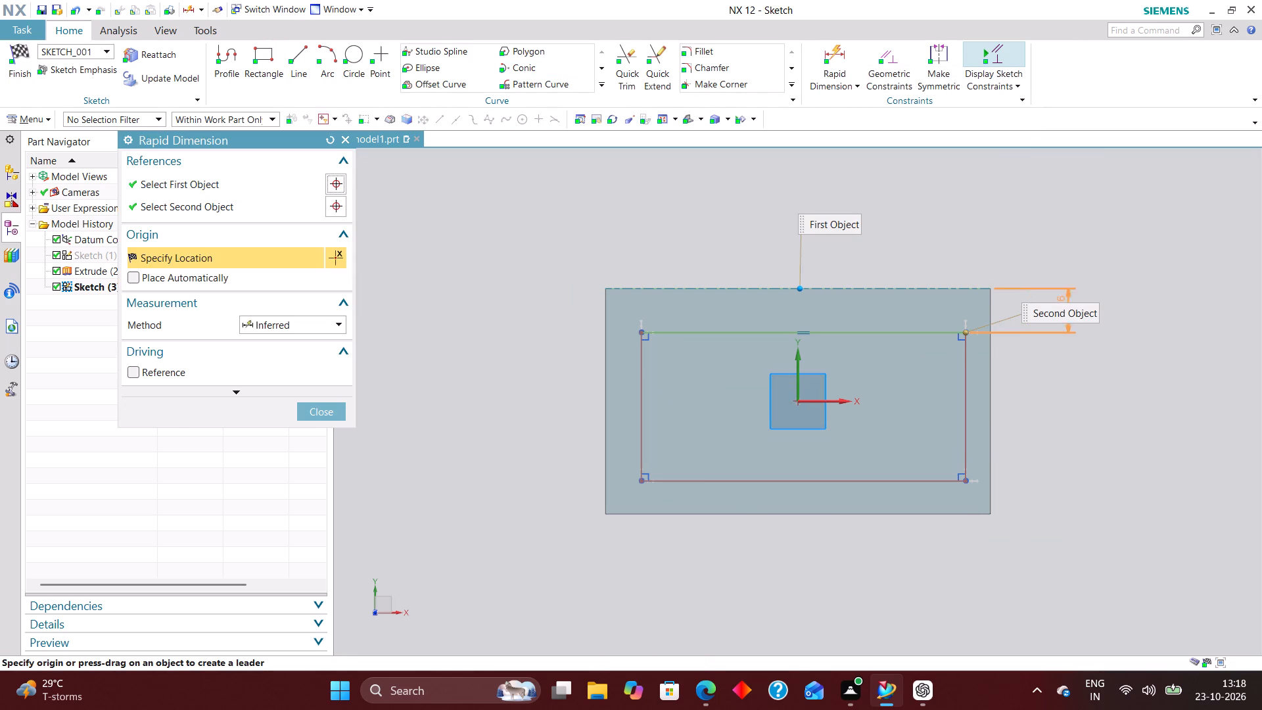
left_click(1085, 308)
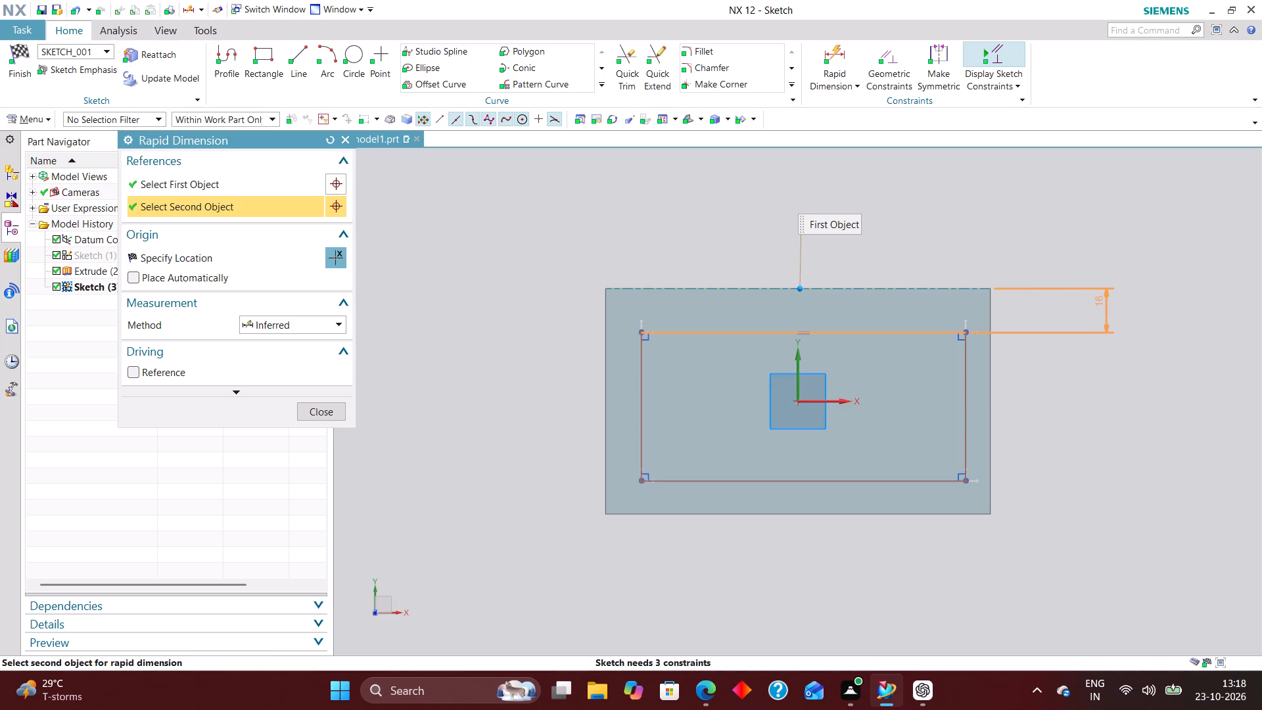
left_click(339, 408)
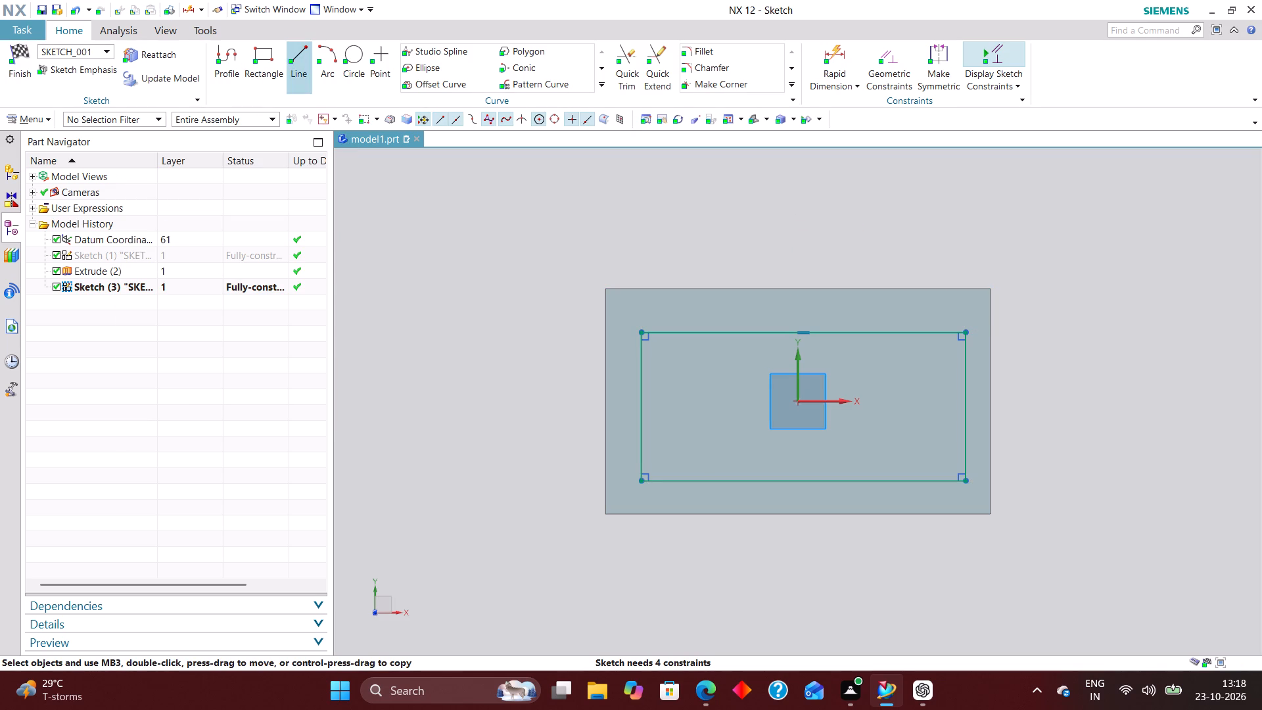
Dimension the rectangle's upper side 12 mm from the block's upper long edge.
left_click(829, 46)
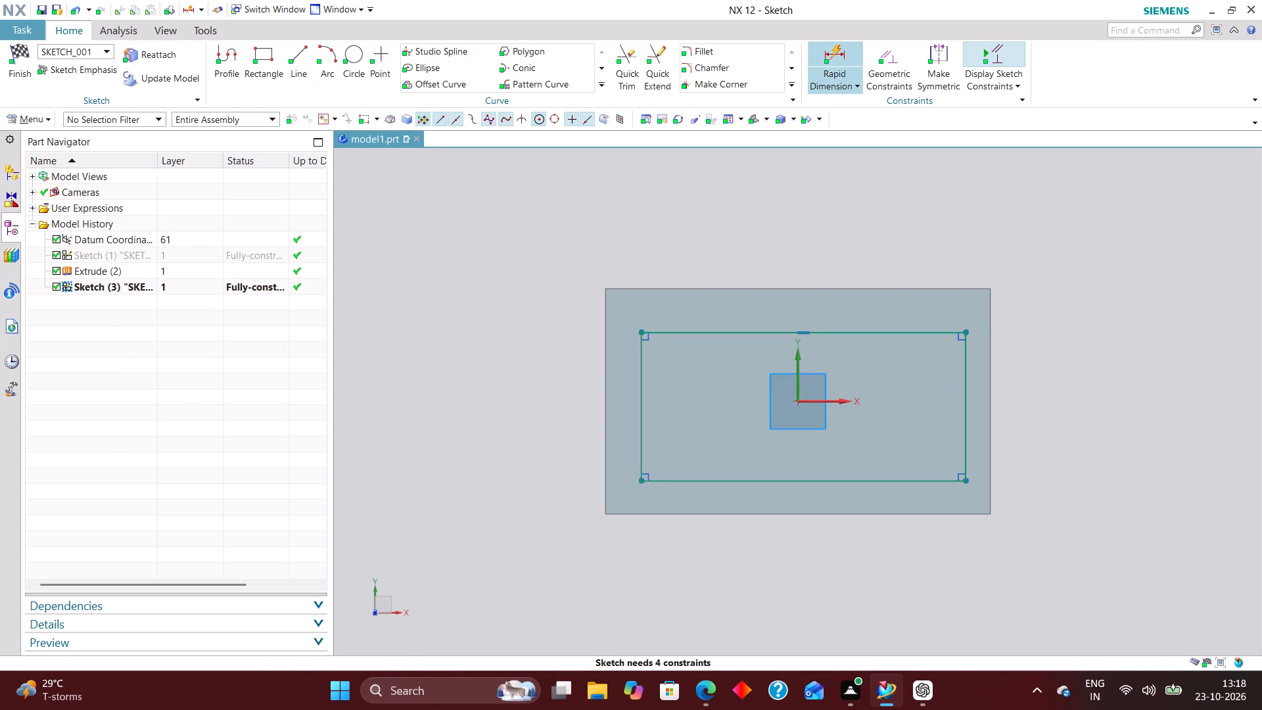
left_click(923, 286)
left_click(922, 334)
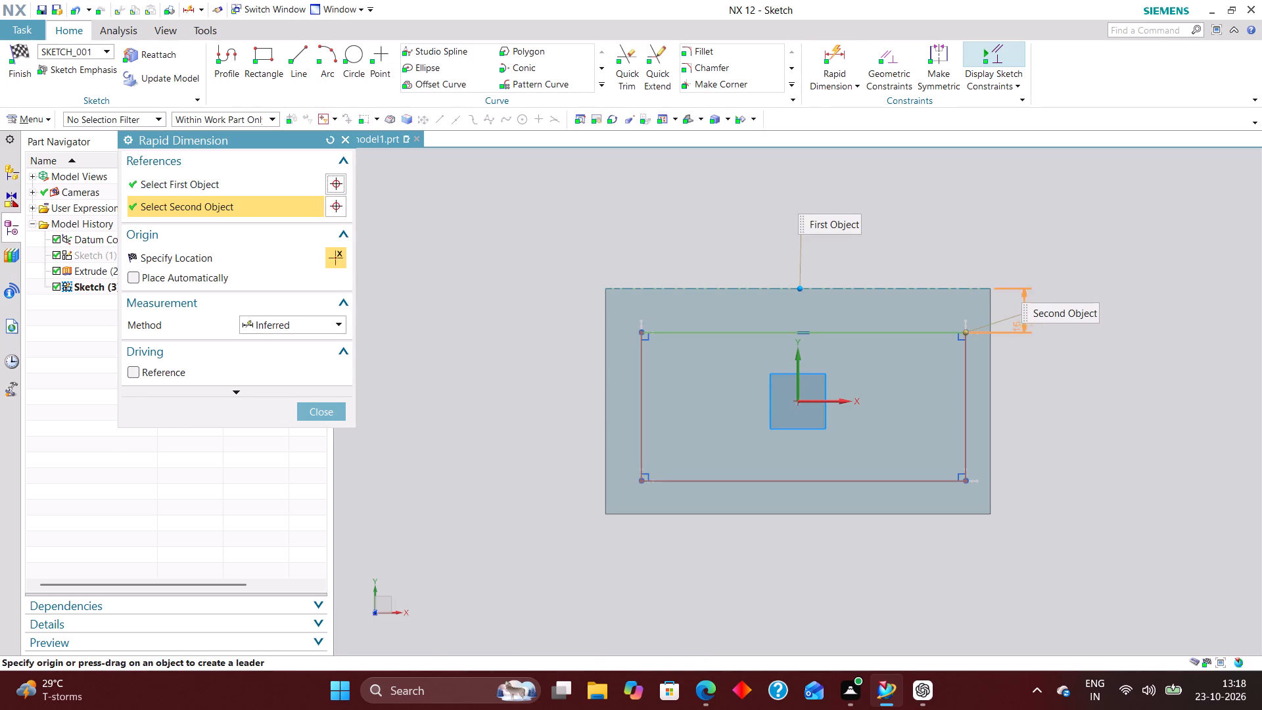
left_click(1070, 321)
left_click(1155, 312)
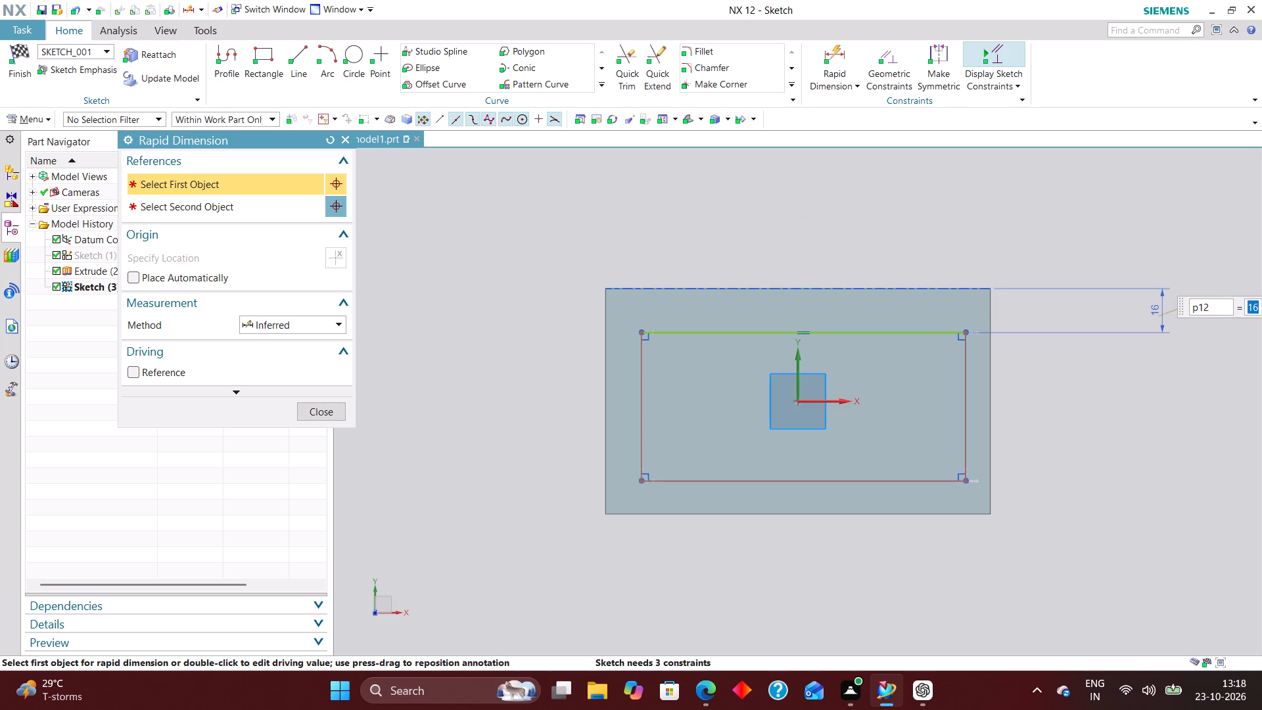
type("12")
key("Return")
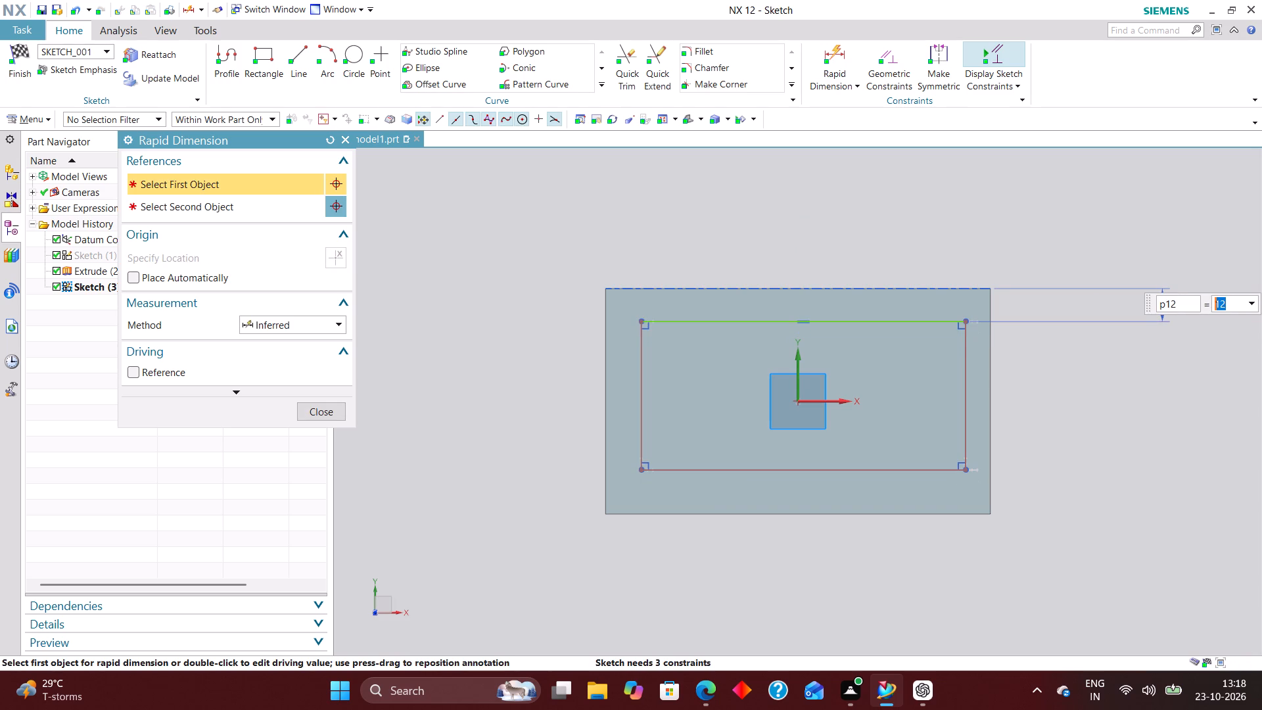
Dimension the rectangle's lower side 12 mm from the block's lower long edge.
left_click(939, 465)
left_click(939, 516)
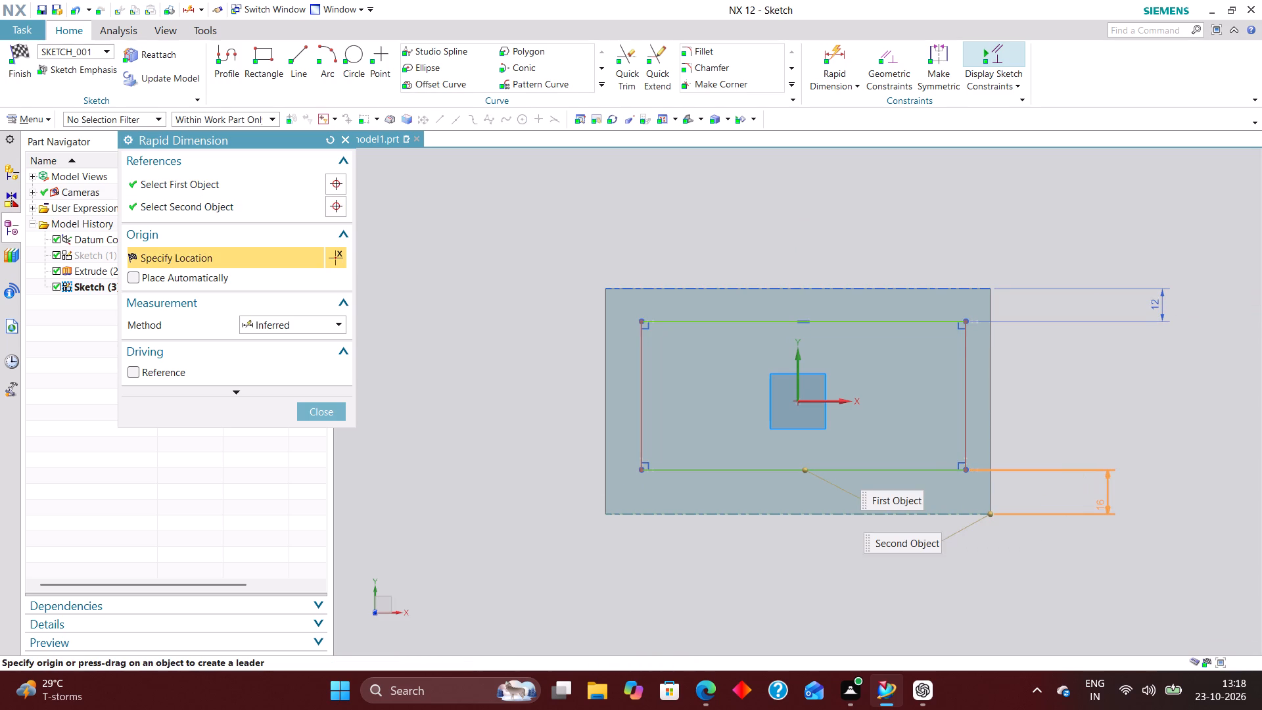
left_click(1096, 492)
type("12")
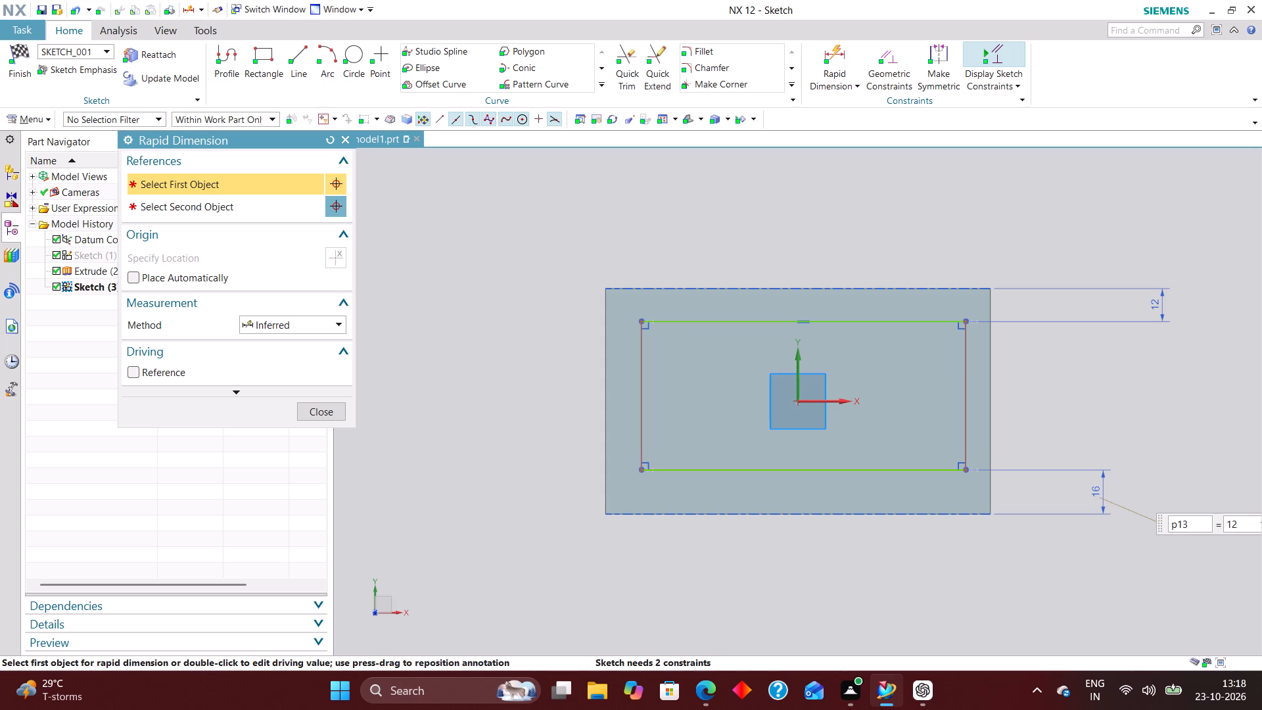
key("Return")
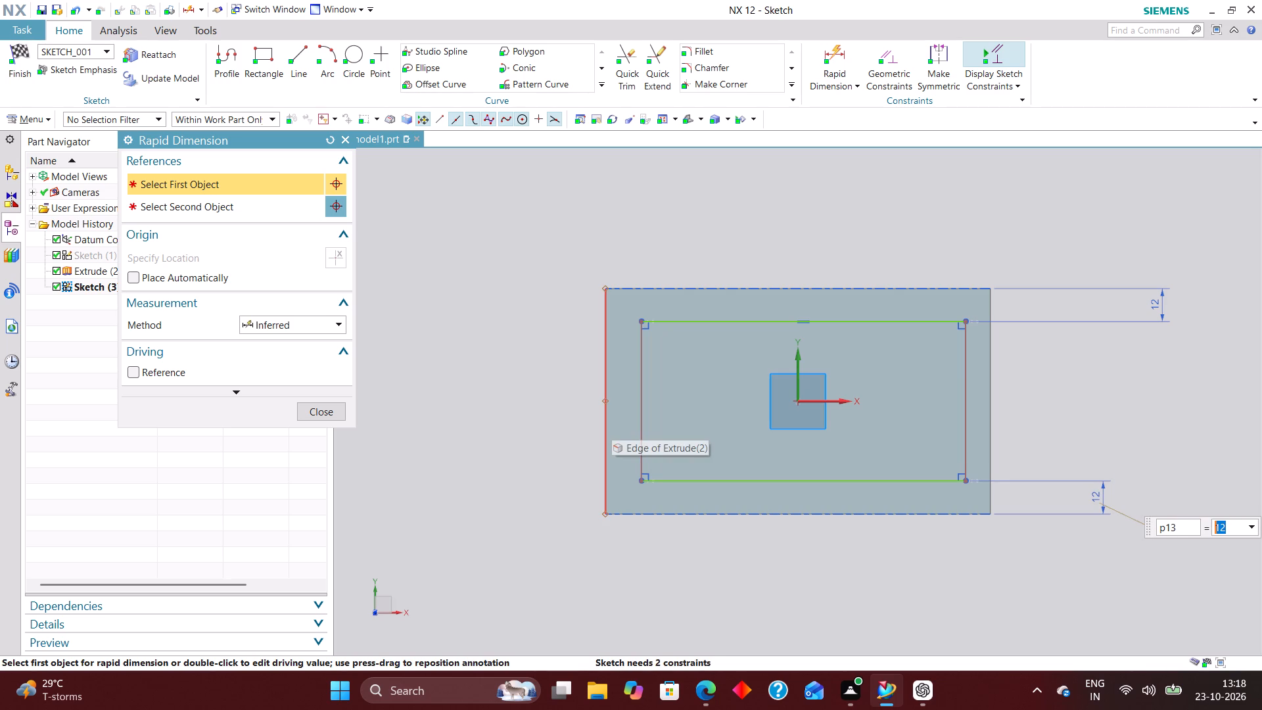
left_click(318, 412)
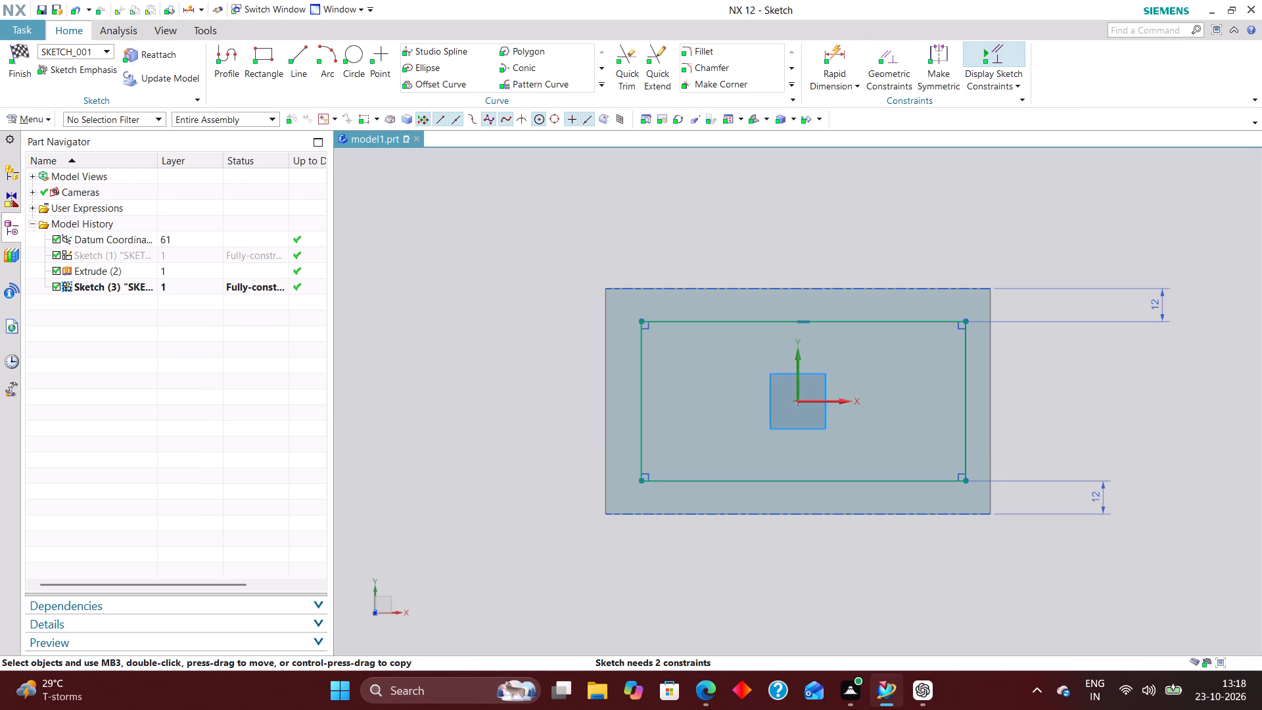
Constrain the midpoint of the rectangle's upper side to the vertical axis with Point on Curve, centring it on the block.
left_click(881, 51)
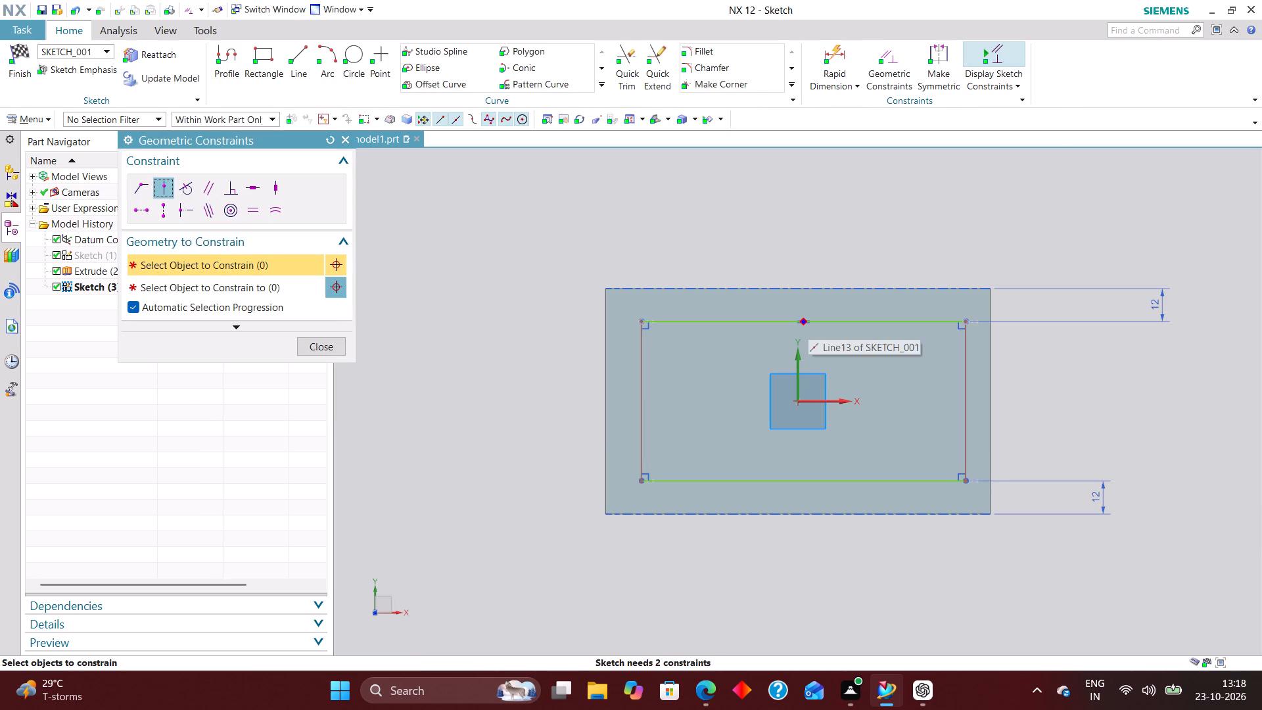
left_click(801, 321)
left_click(797, 364)
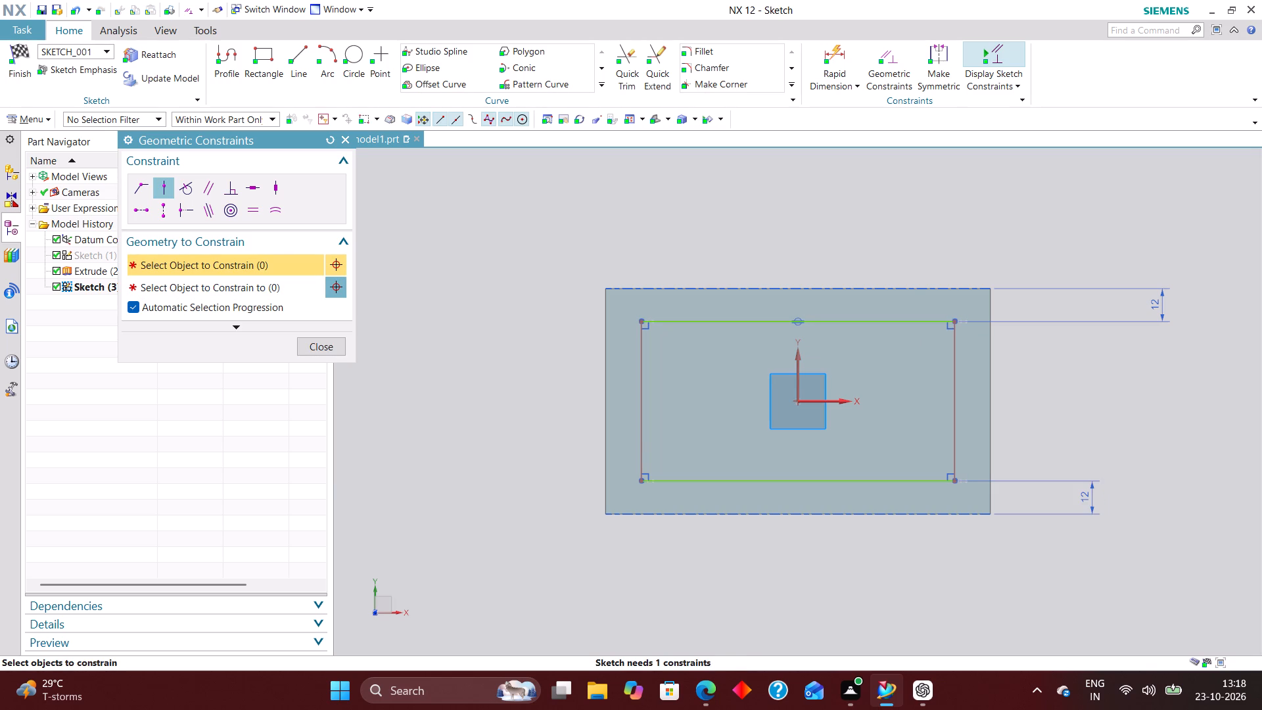
Dimension the rectangle's left side 18 mm from the block's left short edge.
left_click(833, 49)
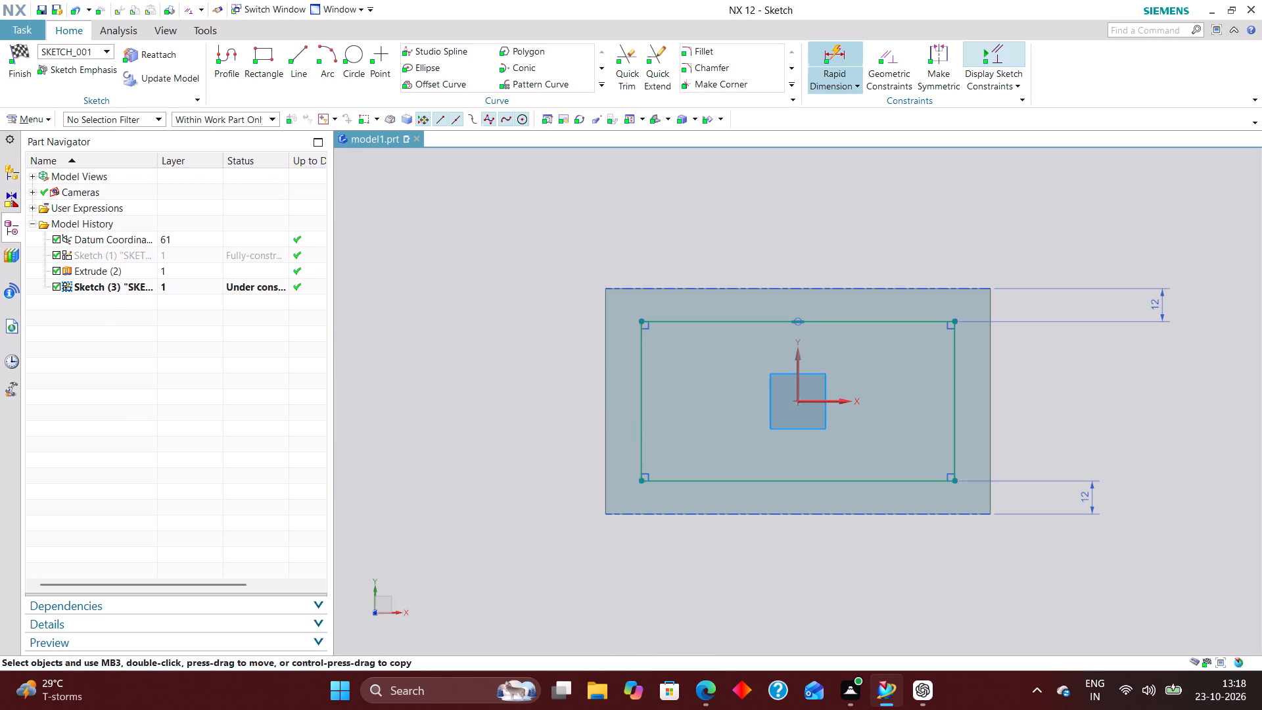
left_click(608, 450)
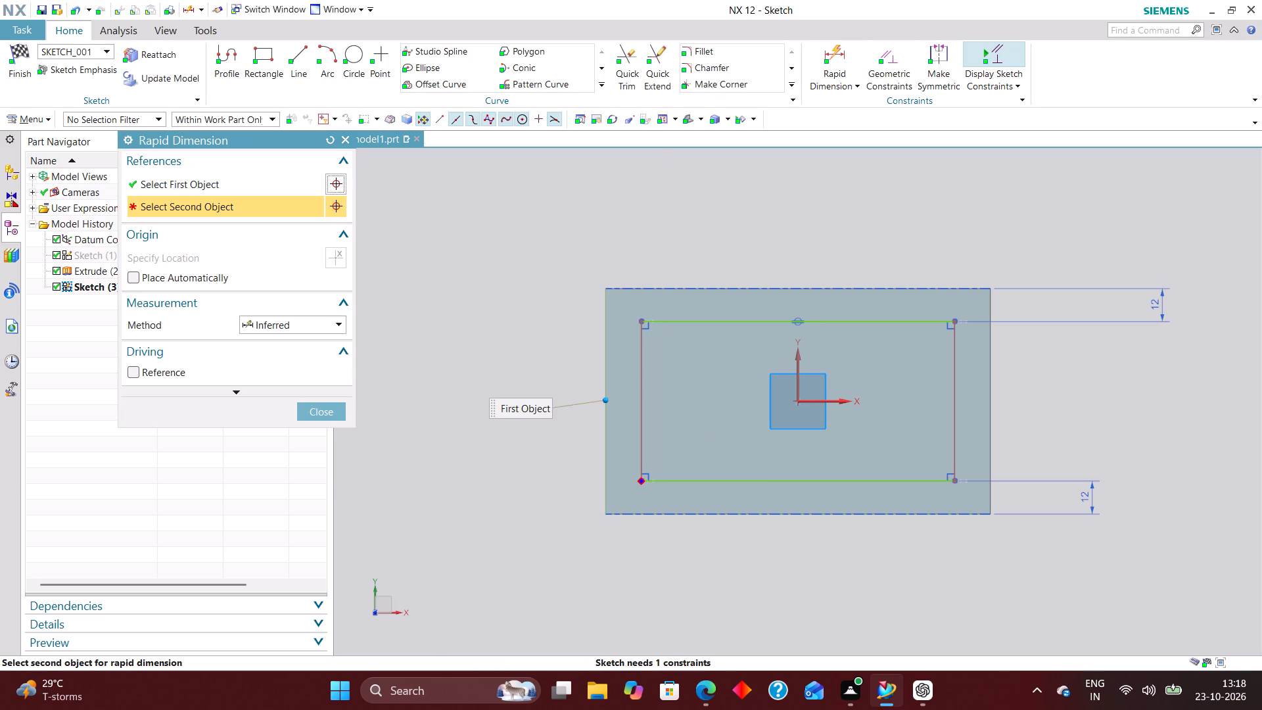
left_click(642, 450)
left_click(624, 571)
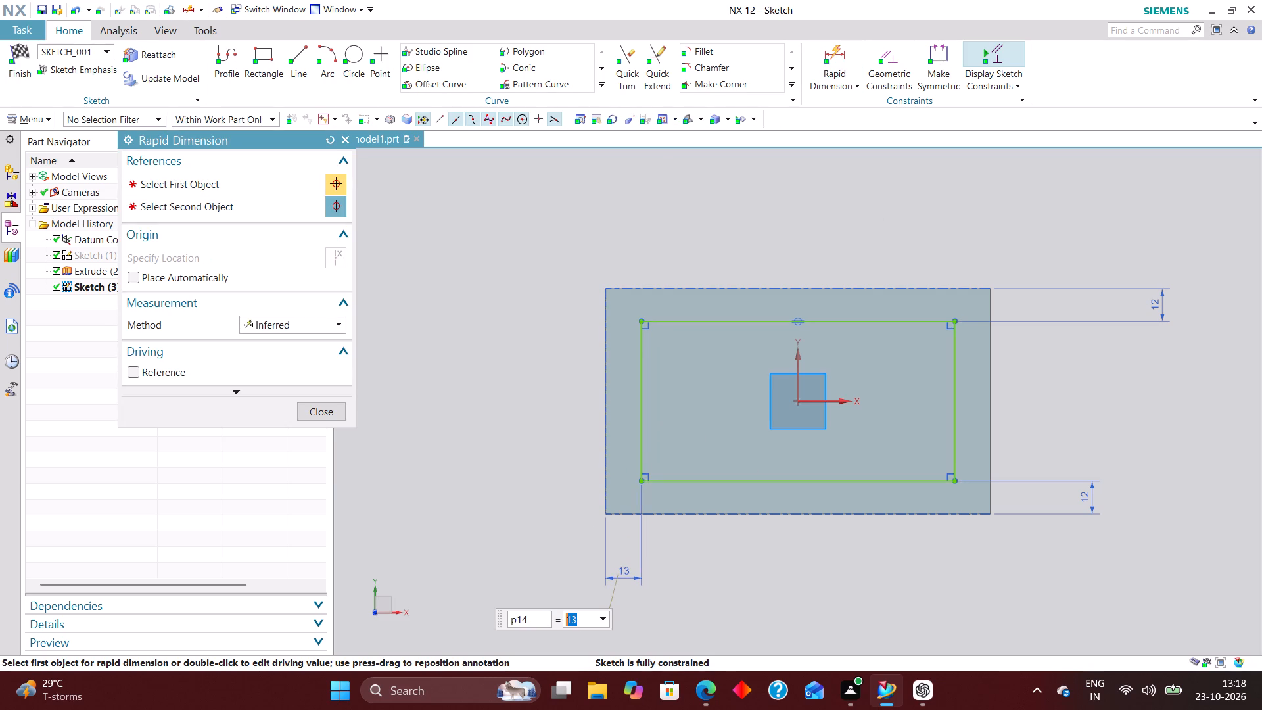
type("18")
key("Return")
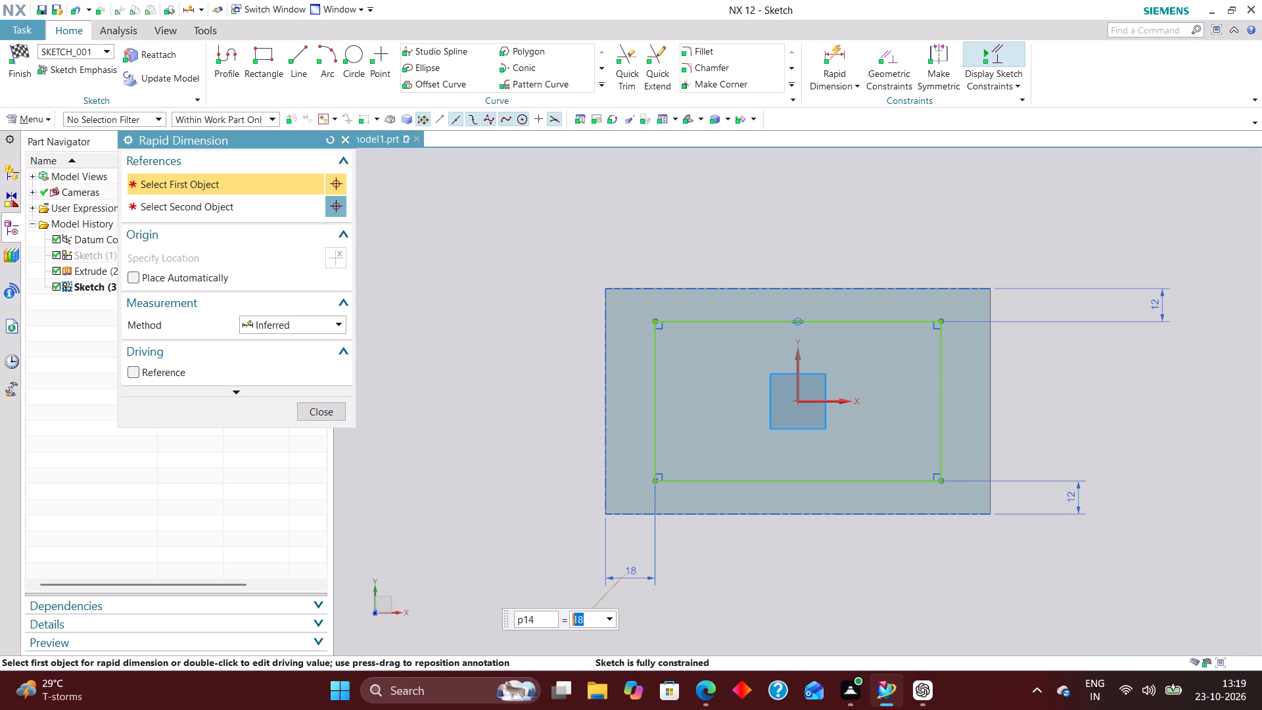
left_click(329, 409)
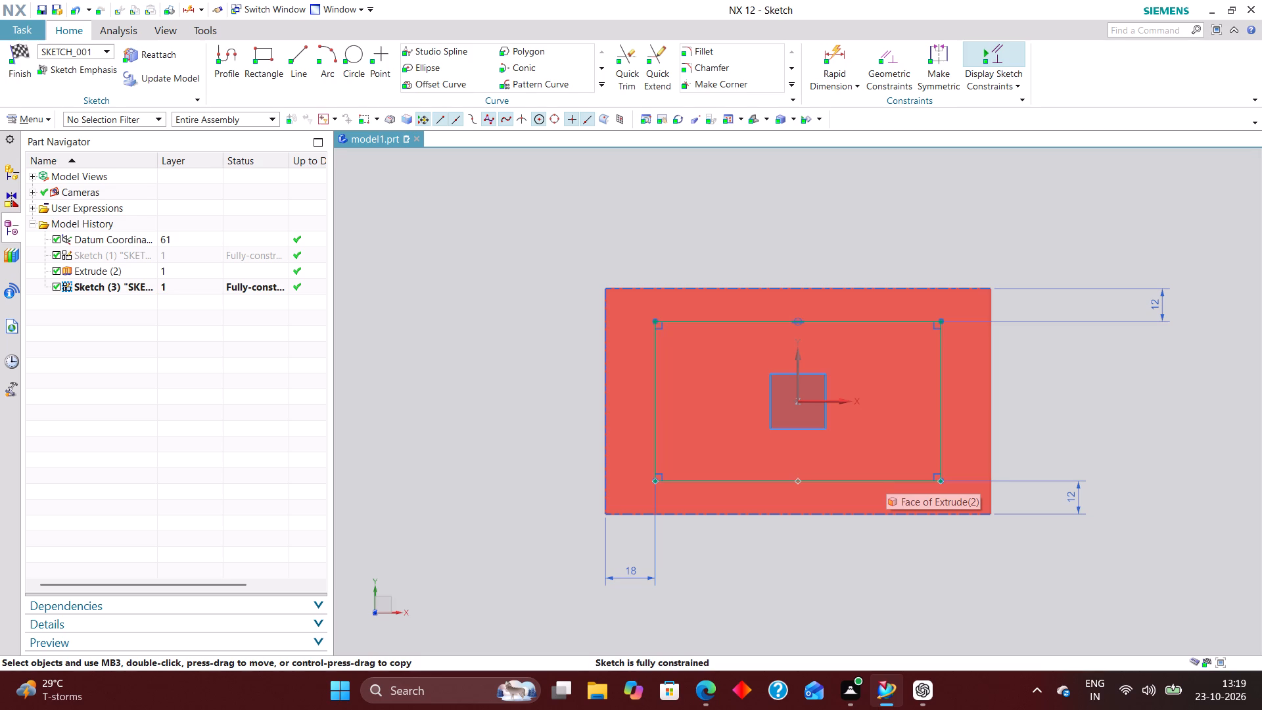
Hide the base block and delete the Point on Curve constraint at the midpoint of the rectangle's upper side.
scroll(805, 344, "up", 5)
right_click_drag(780, 348, 716, 352)
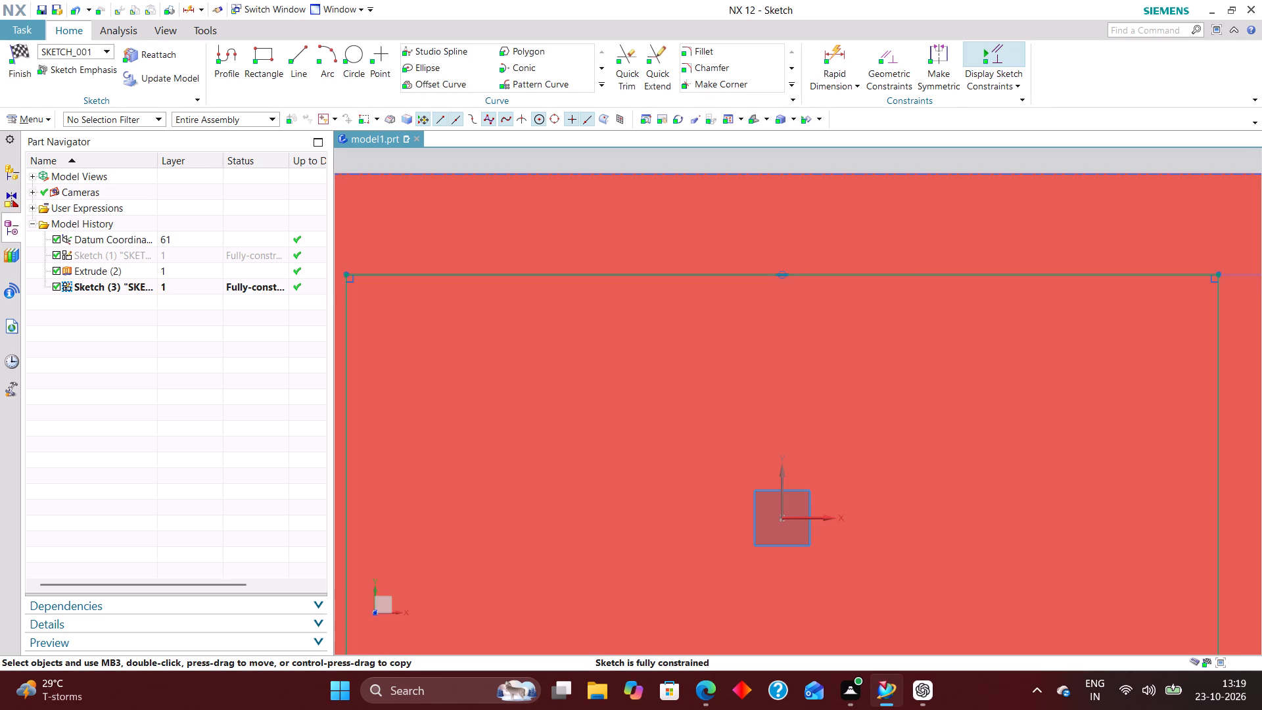
right_click_drag(847, 343, 851, 473)
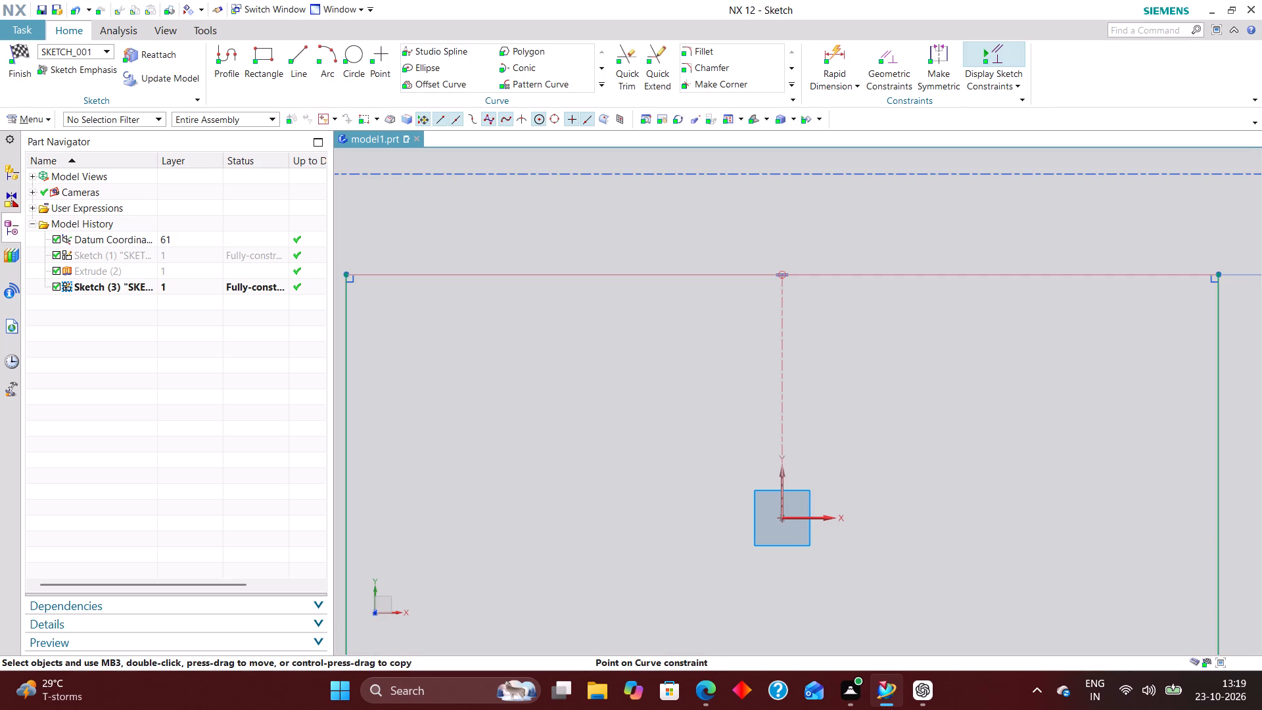
right_click_drag(785, 284, 728, 296)
scroll(788, 308, "down", 5)
scroll(812, 390, "up", 2)
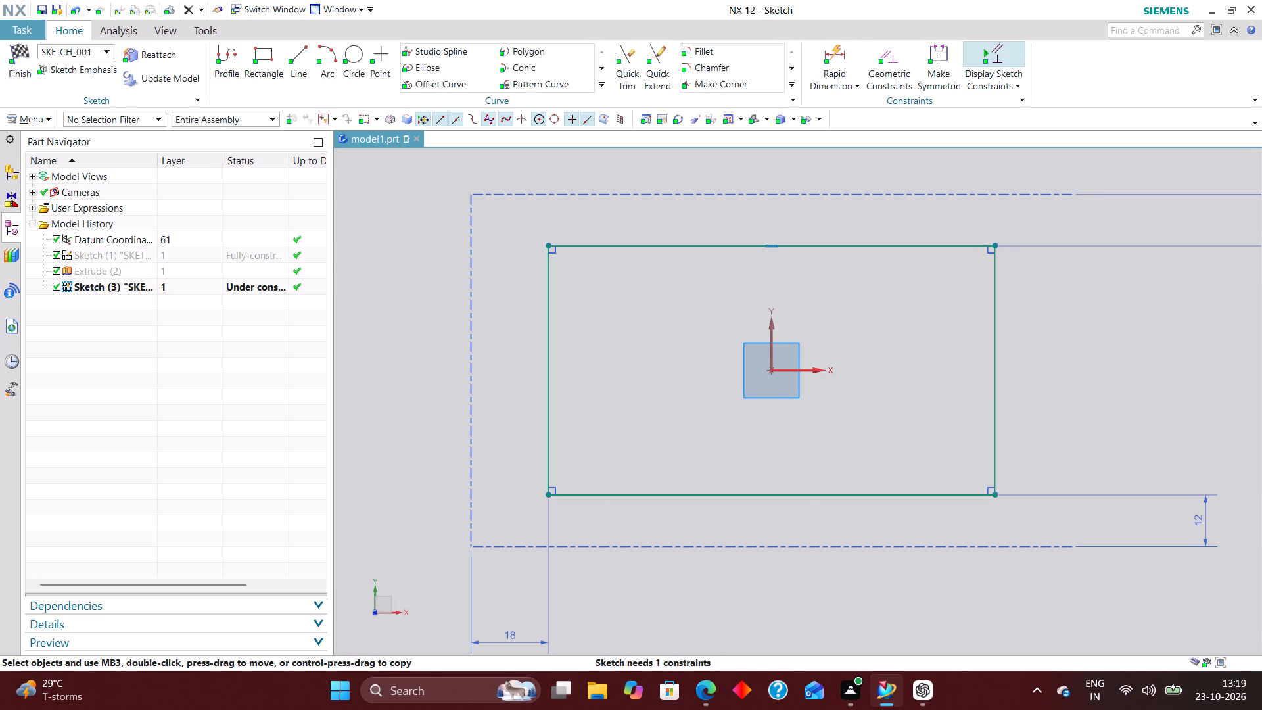
Dimension the rectangle's right side 70 mm from the vertical datum axis.
left_click(844, 53)
scroll(739, 364, "down", 1)
scroll(736, 402, "up", 1)
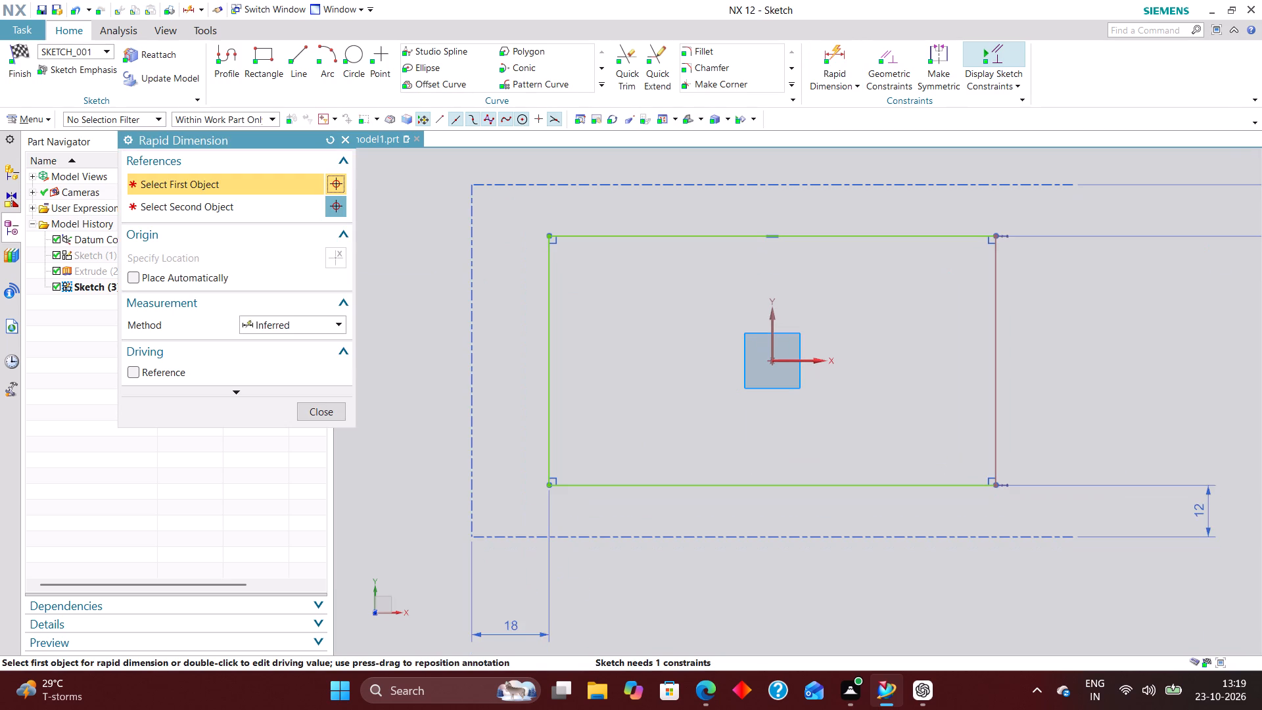
left_click(772, 335)
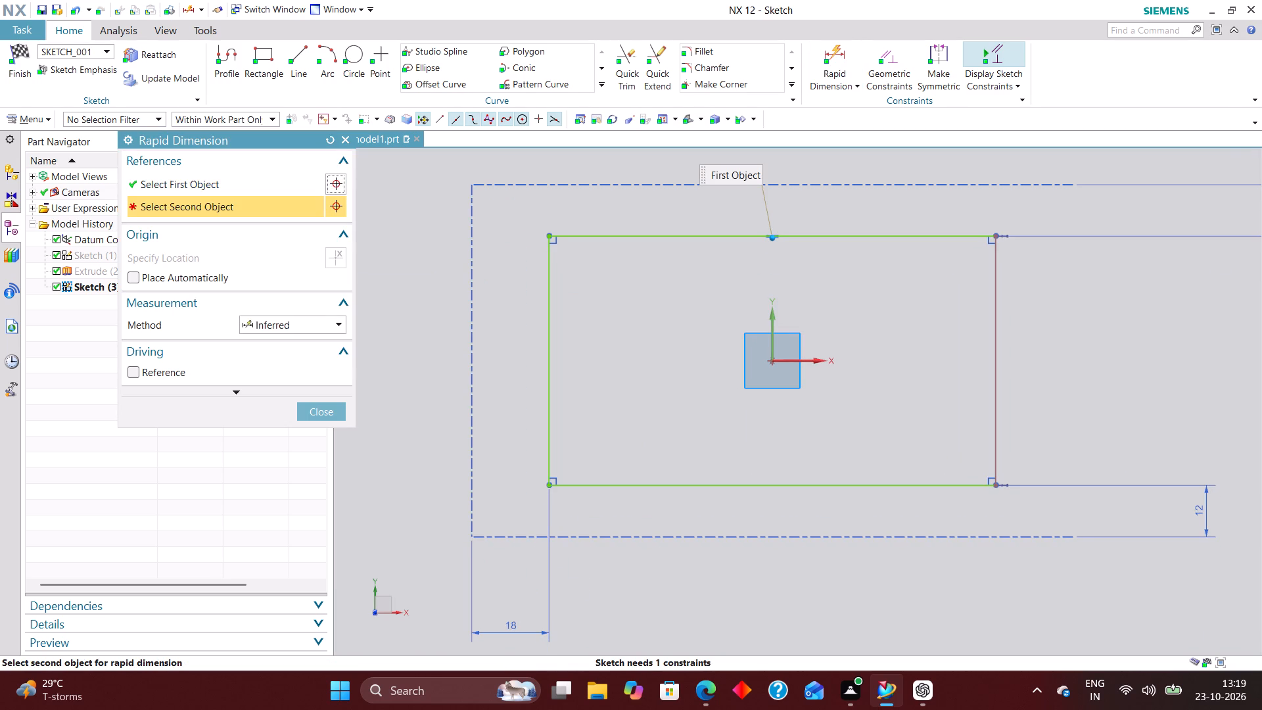
left_click(998, 419)
scroll(951, 513, "down", 3)
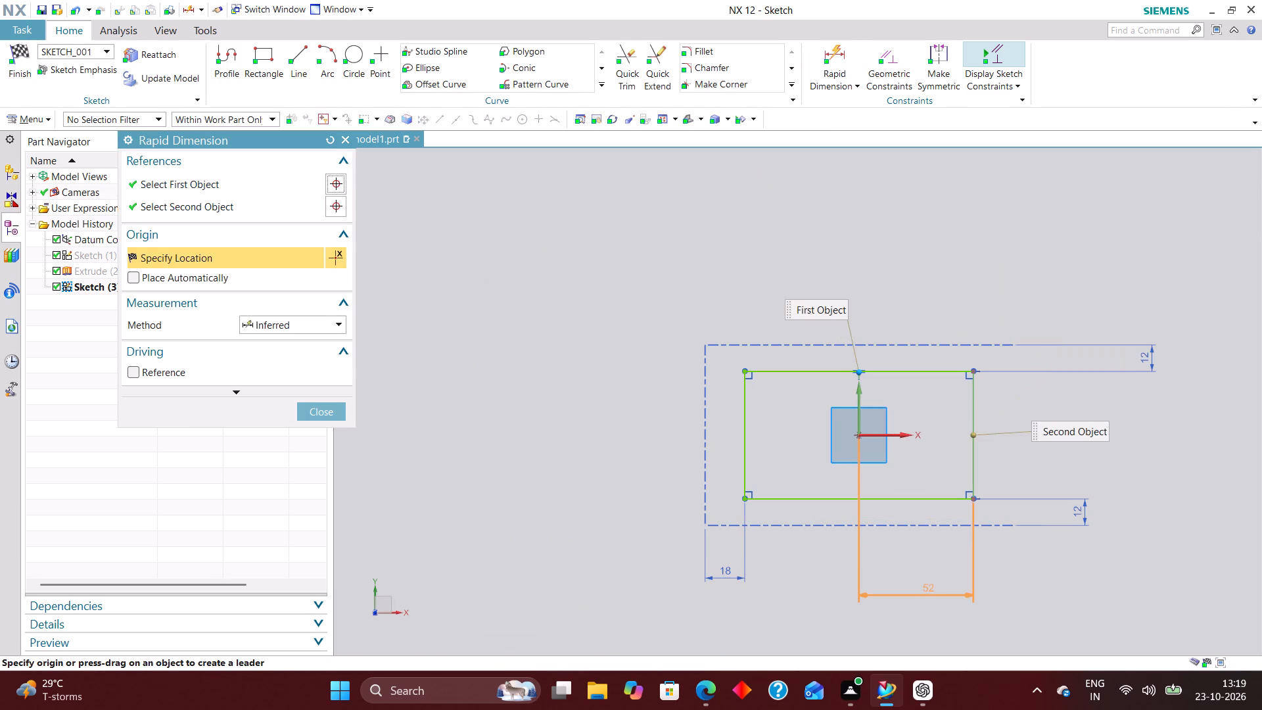
left_click(927, 588)
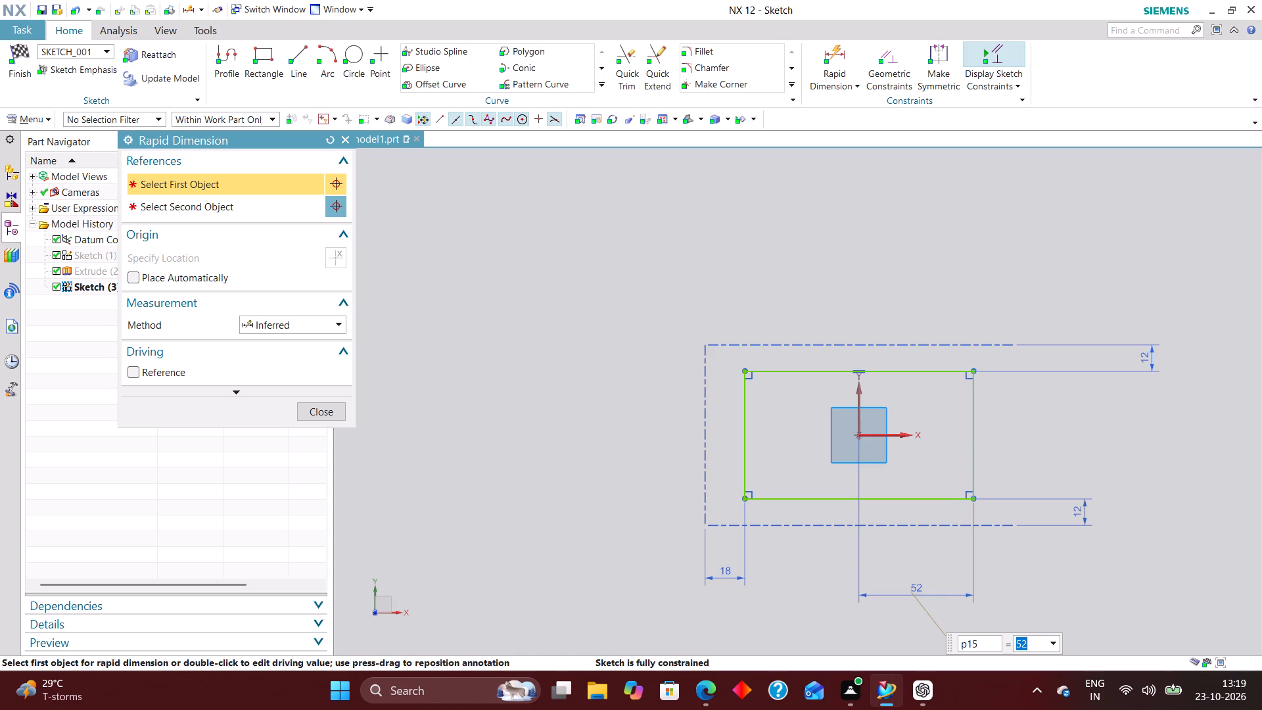
type("60")
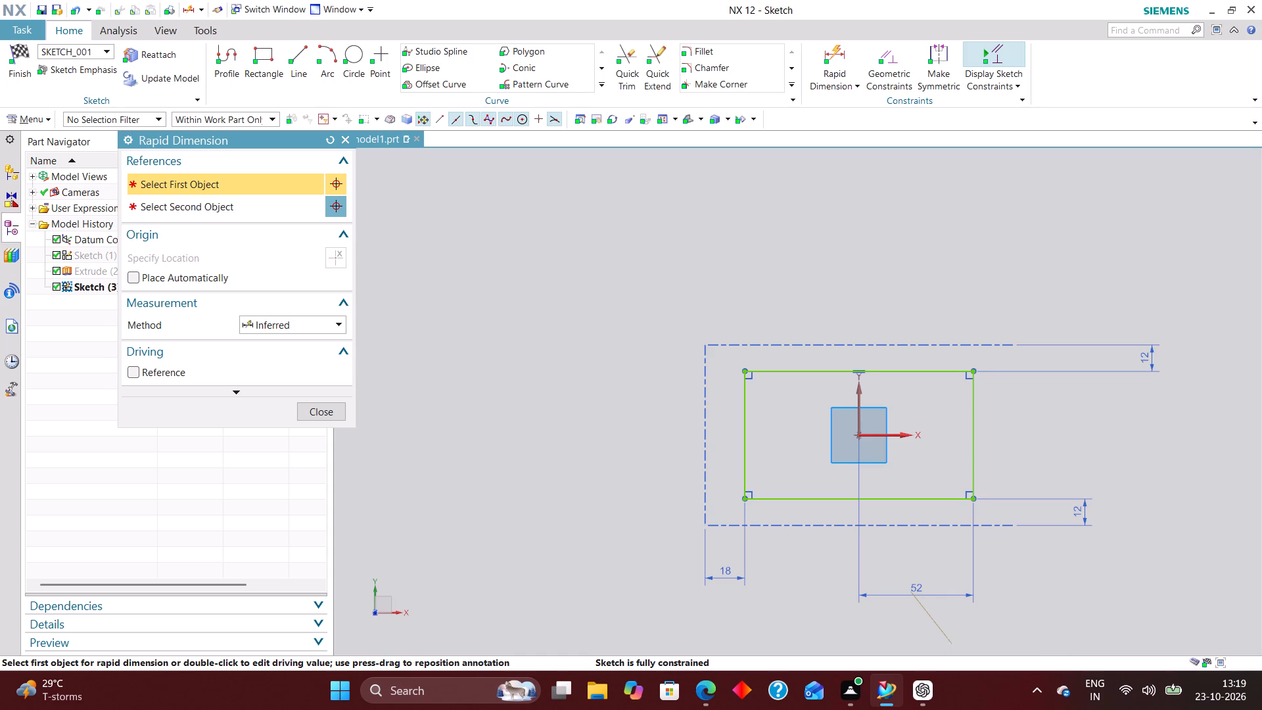
key("Return")
type("70")
key("Return")
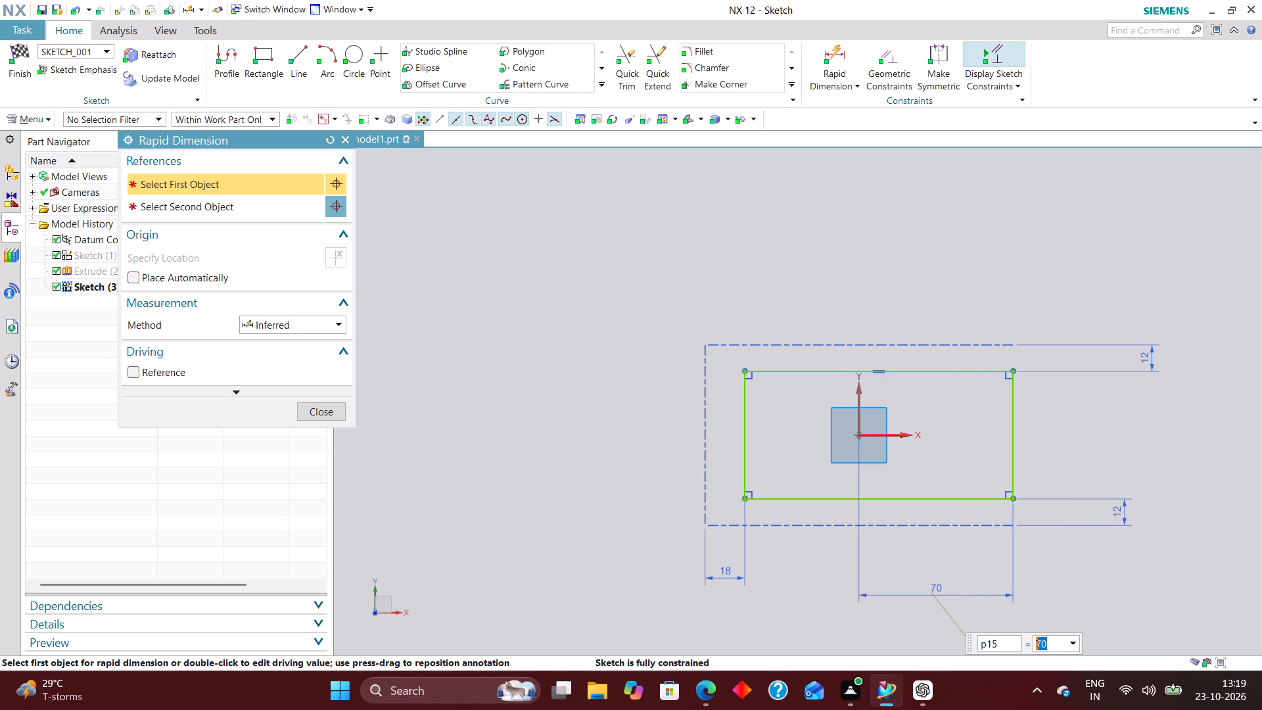
left_click(336, 408)
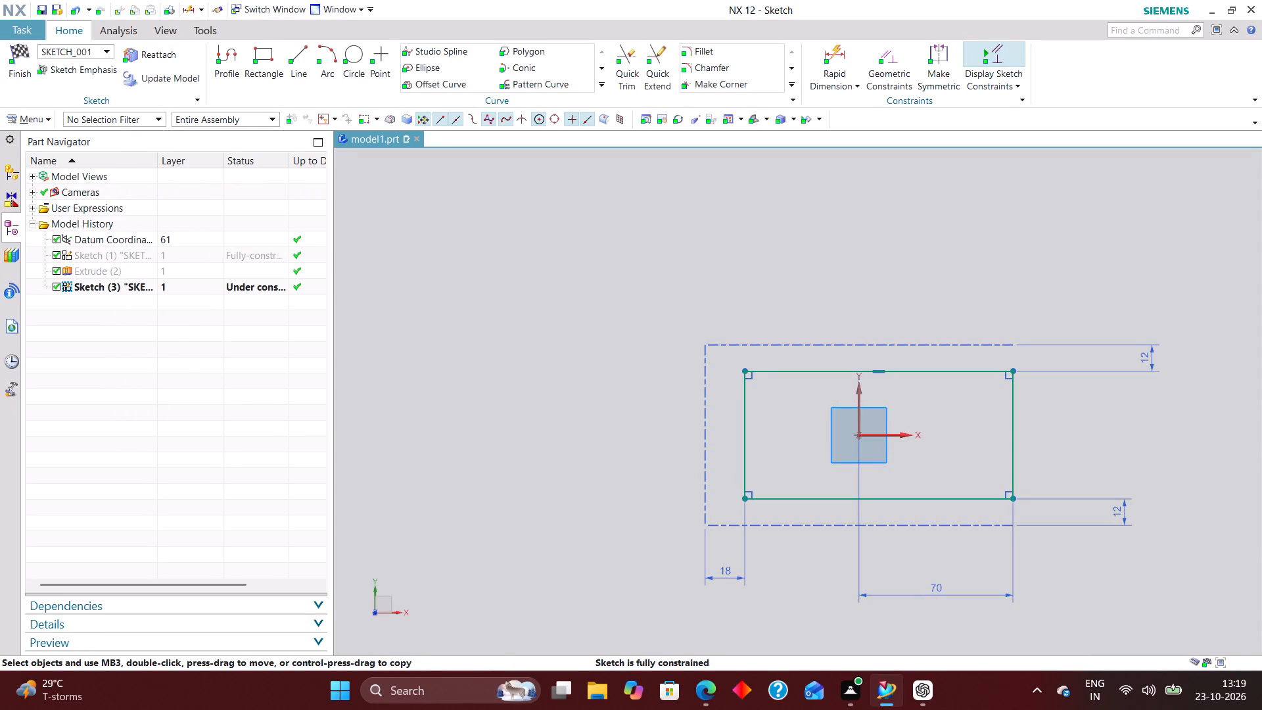
Show the hidden base block again.
left_click(128, 273)
right_click(128, 273)
left_click(154, 283)
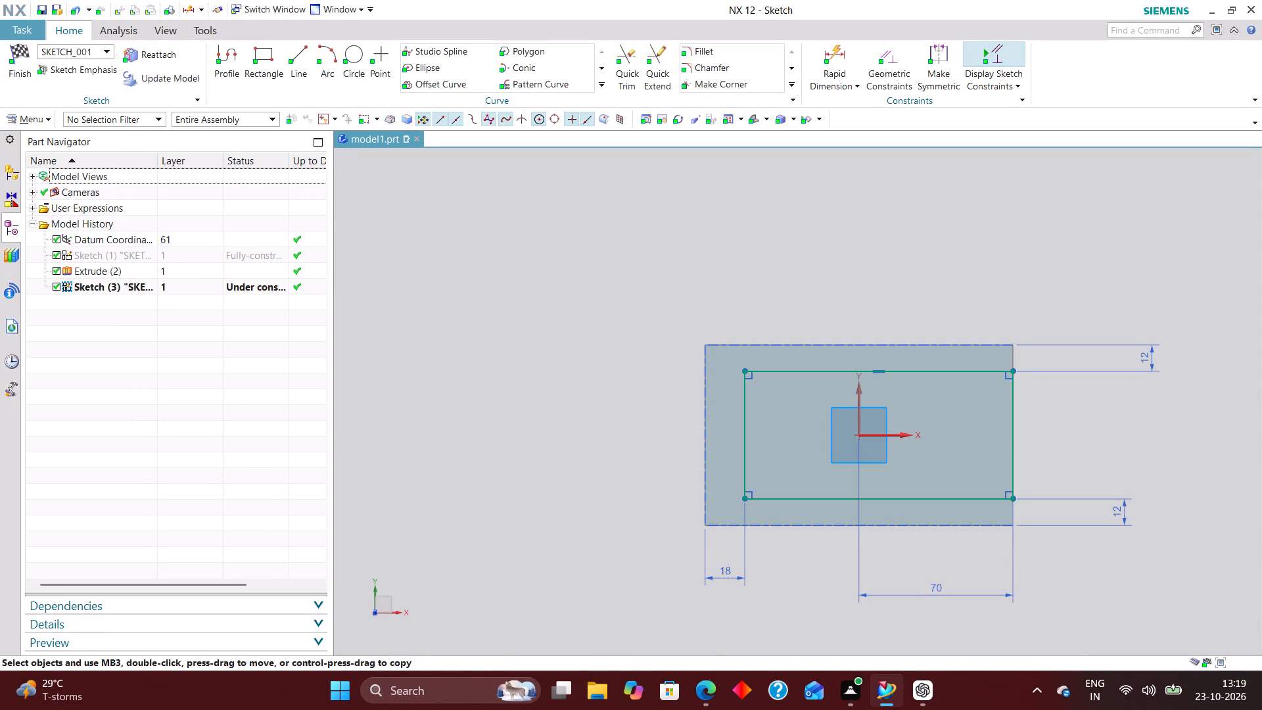
Finish the sketch and extrude the inset rectangle upward with a start distance of 15 mm and an end distance of 30 mm.
left_click(20, 48)
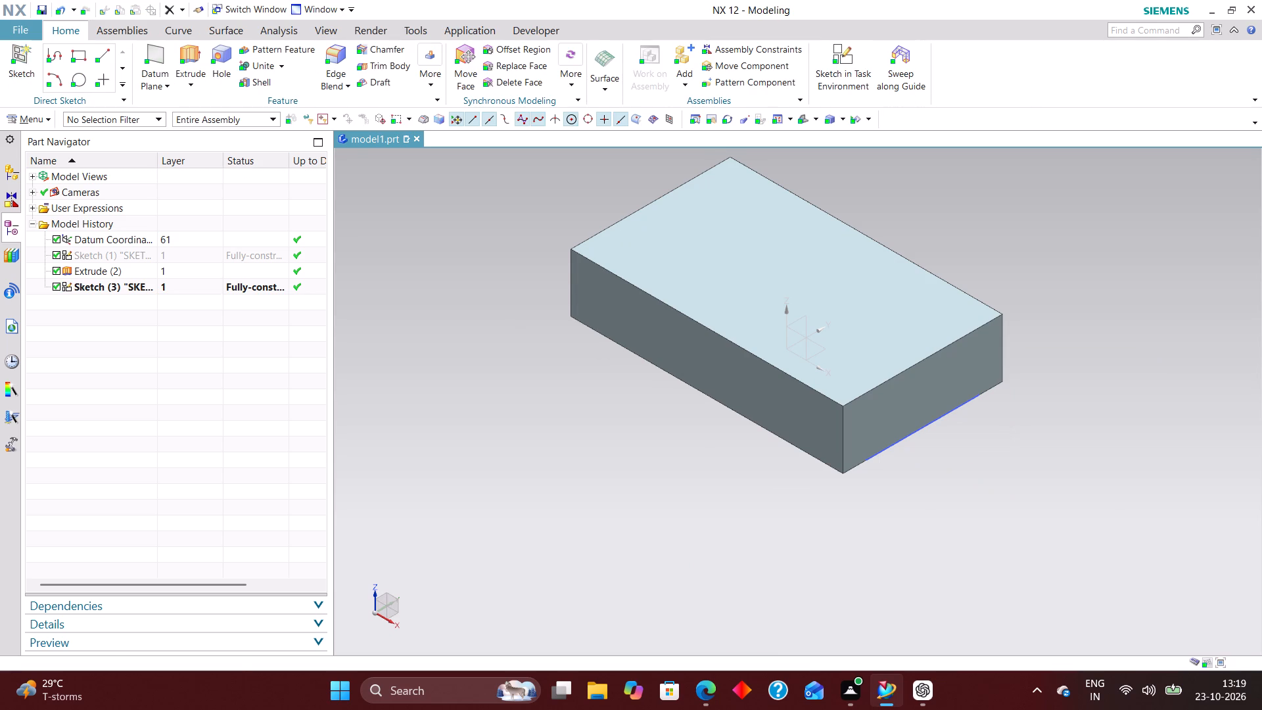
left_click(195, 51)
left_click(90, 286)
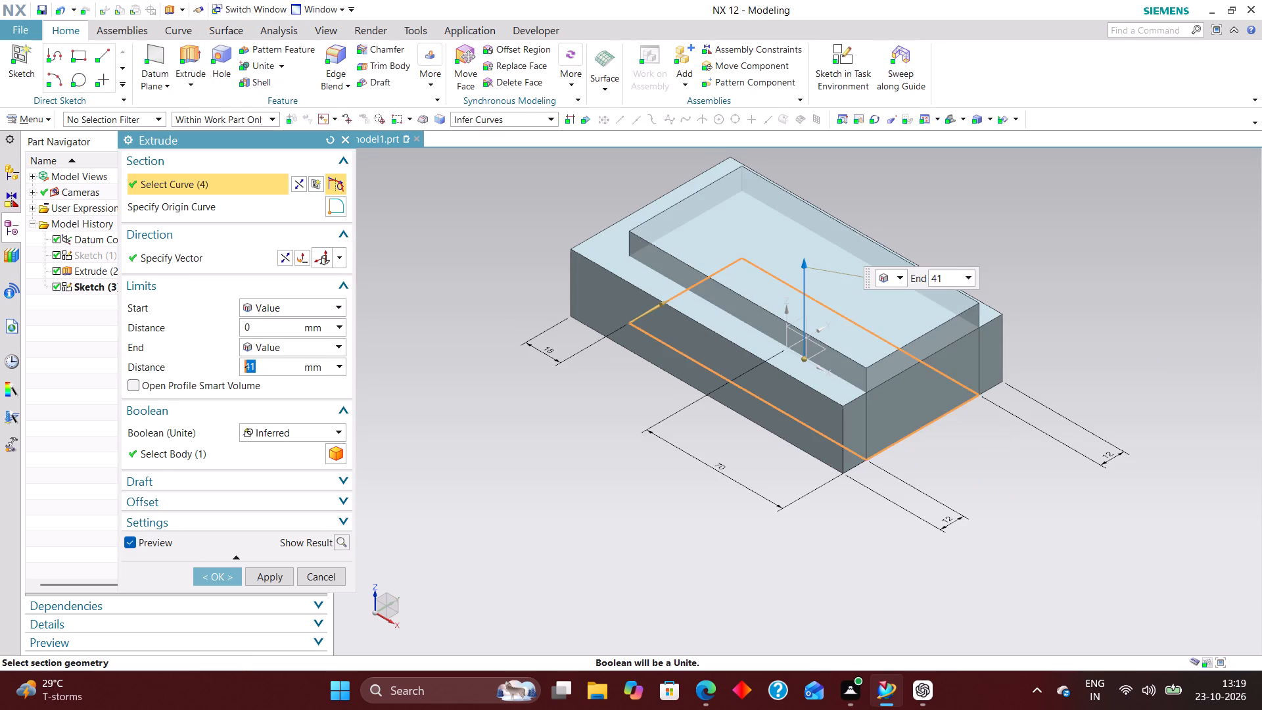
middle_click_drag(981, 552, 988, 509)
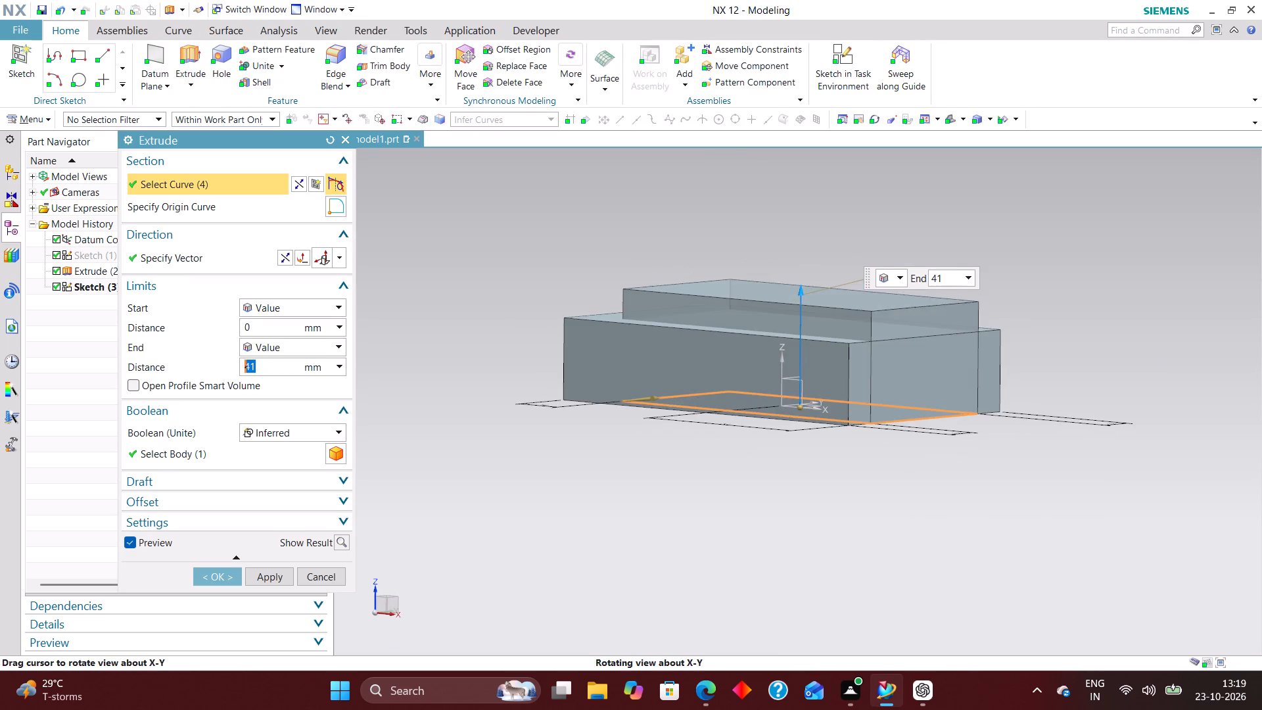
middle_click_drag(988, 509, 987, 518)
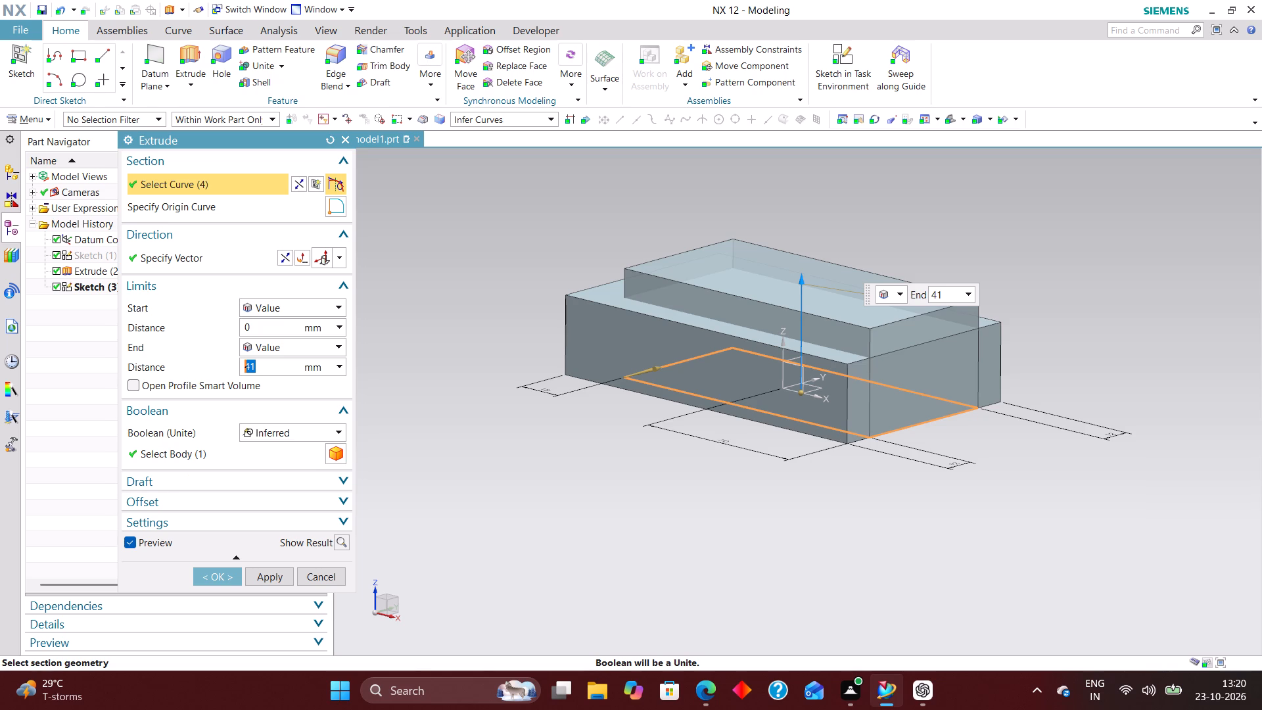
type("15")
key("Return")
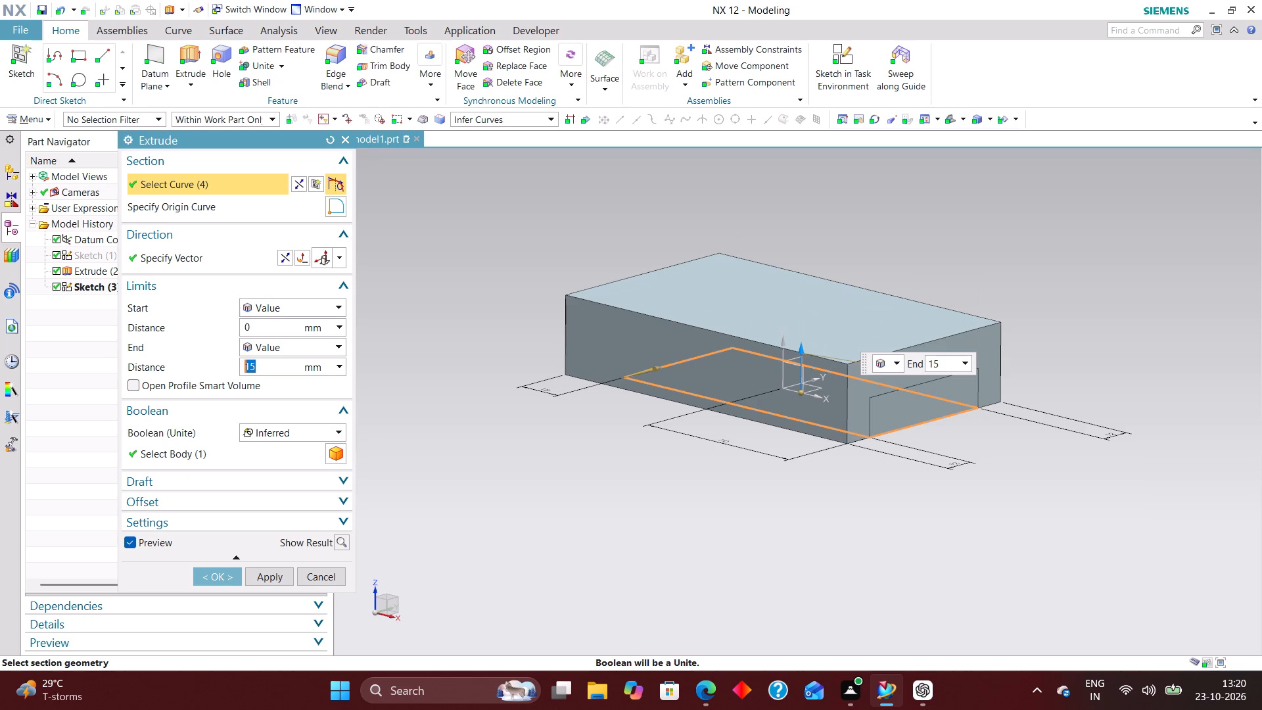
left_click_drag(254, 327, 215, 326)
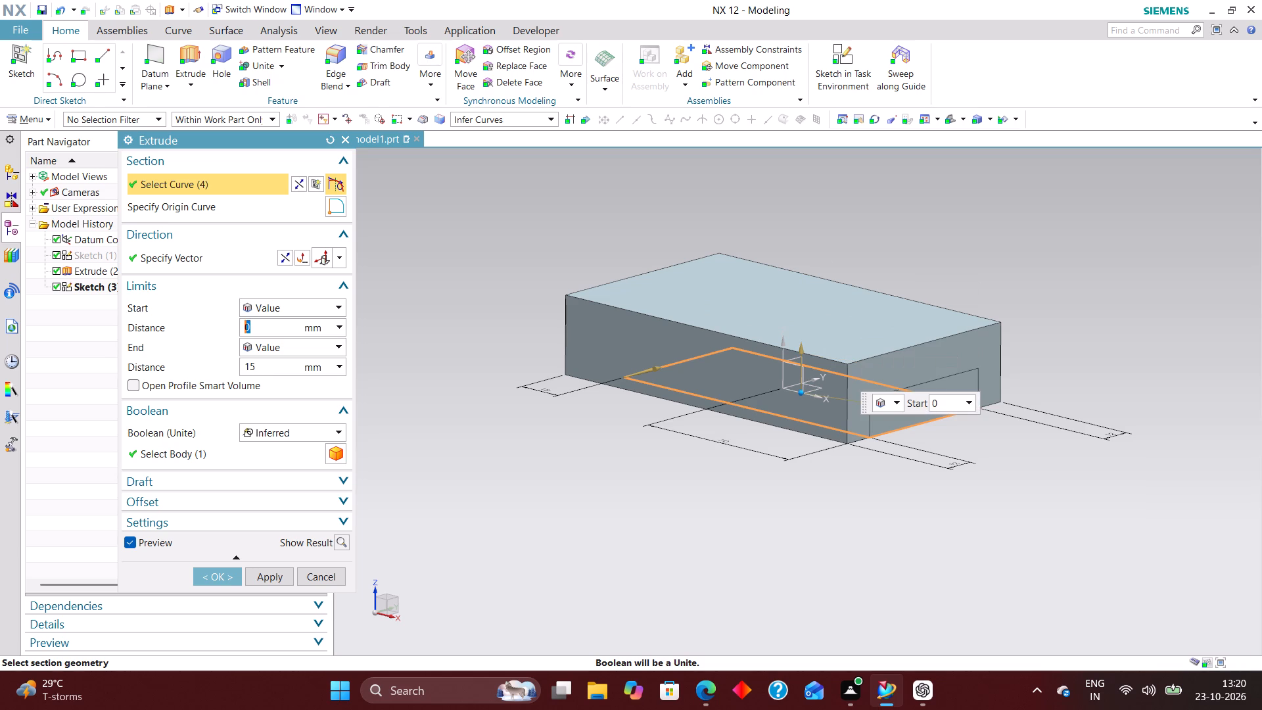
type("15")
key("Return")
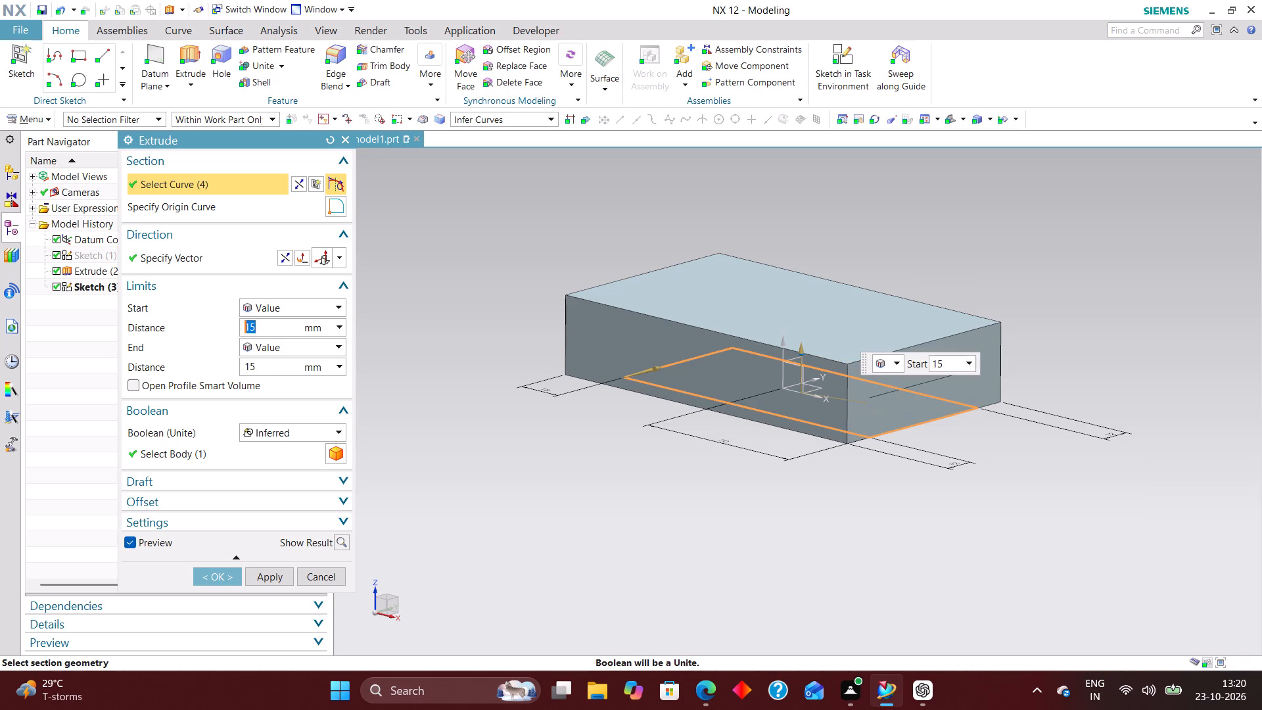
left_click_drag(255, 367, 225, 367)
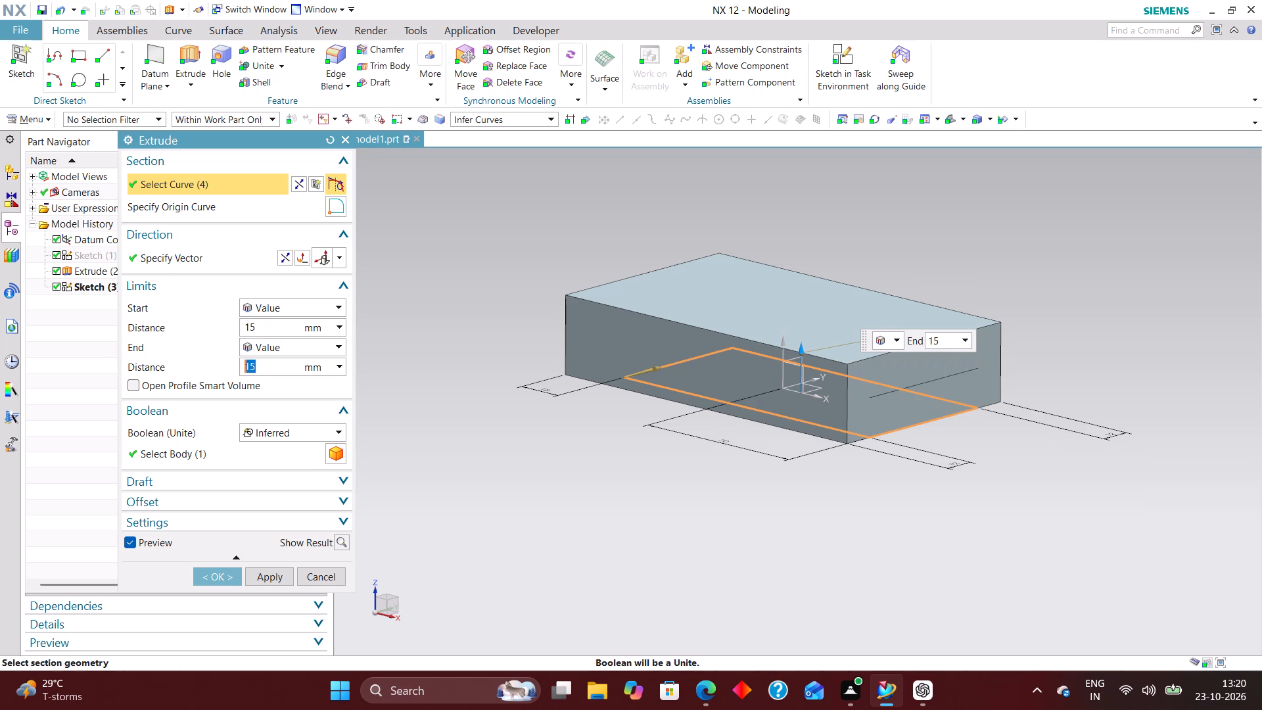
type("30")
key("Return")
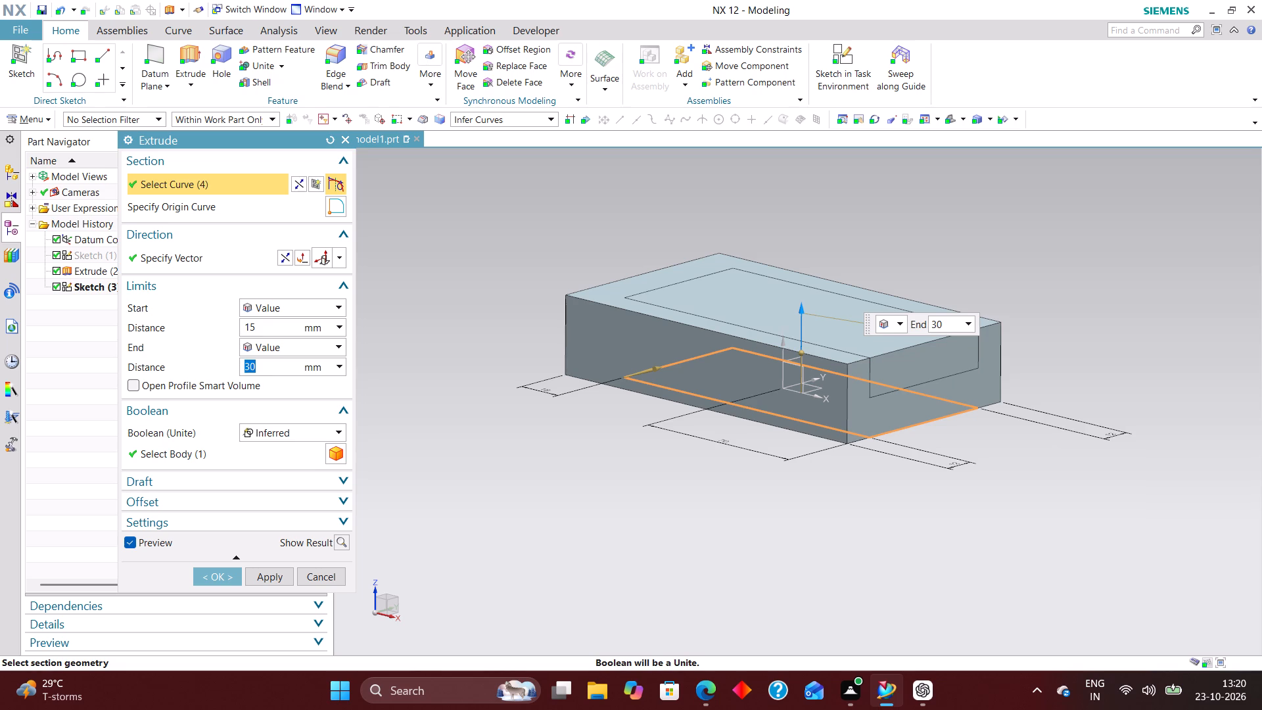
left_click(214, 579)
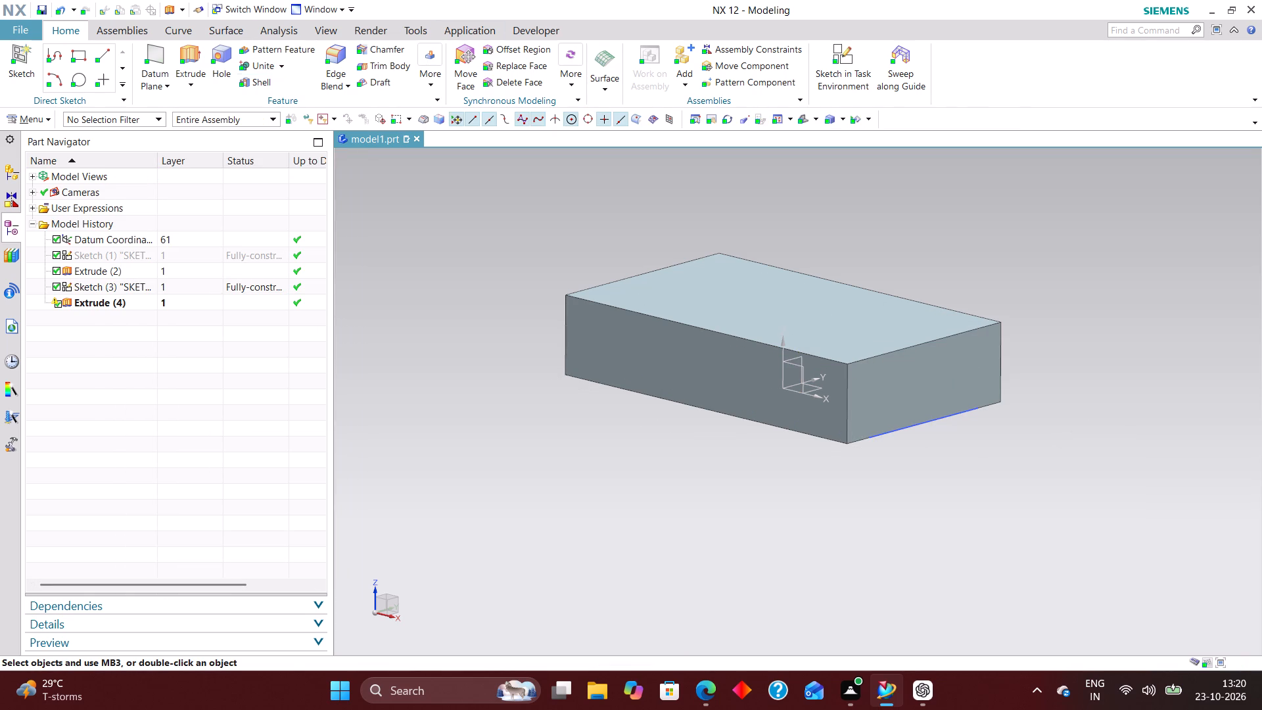
Edit the inset rectangle's extrude and raise its end distance to 47 mm, above the base block.
left_click(175, 285)
right_click(175, 285)
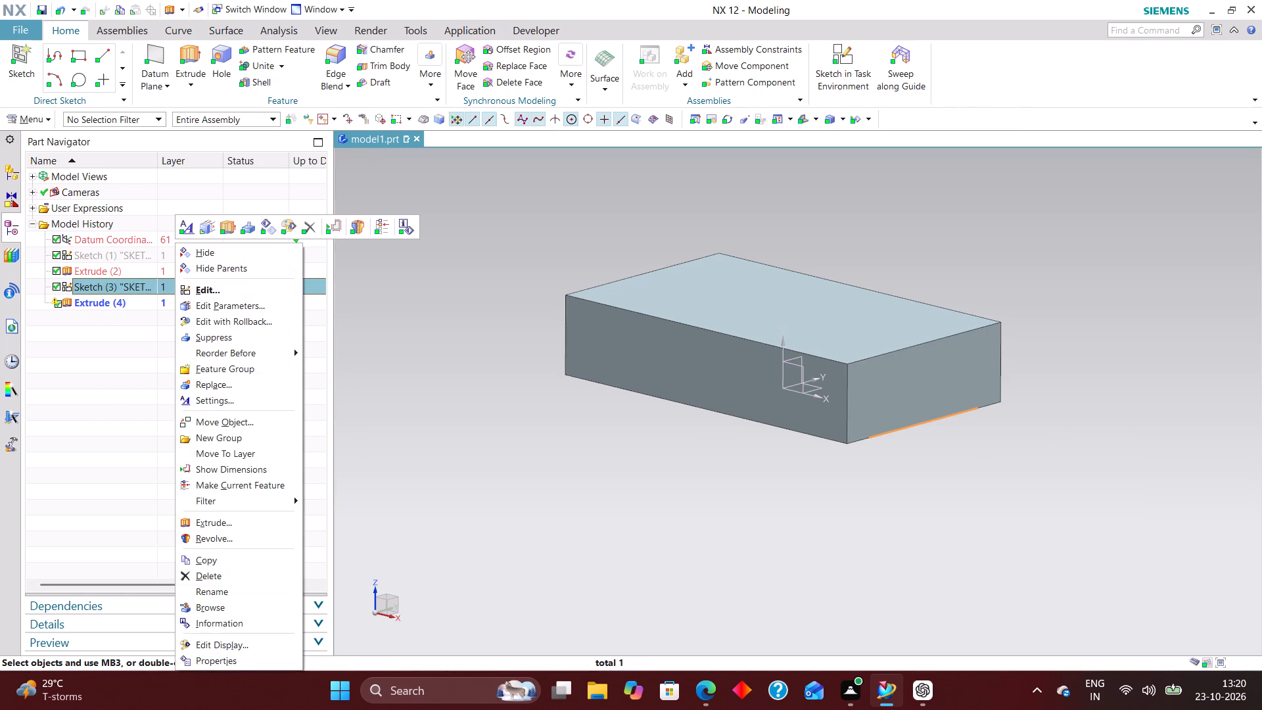
left_click(105, 298)
right_click(105, 298)
left_click(147, 360)
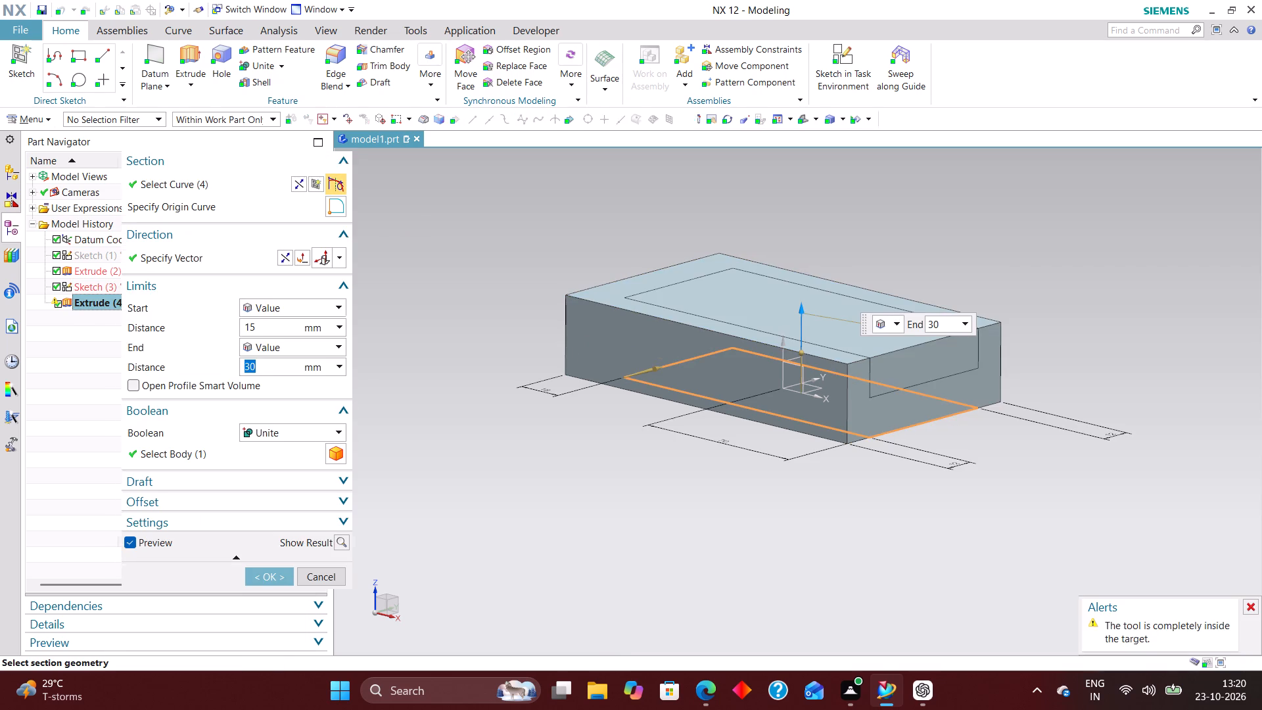
left_click_drag(802, 308, 797, 262)
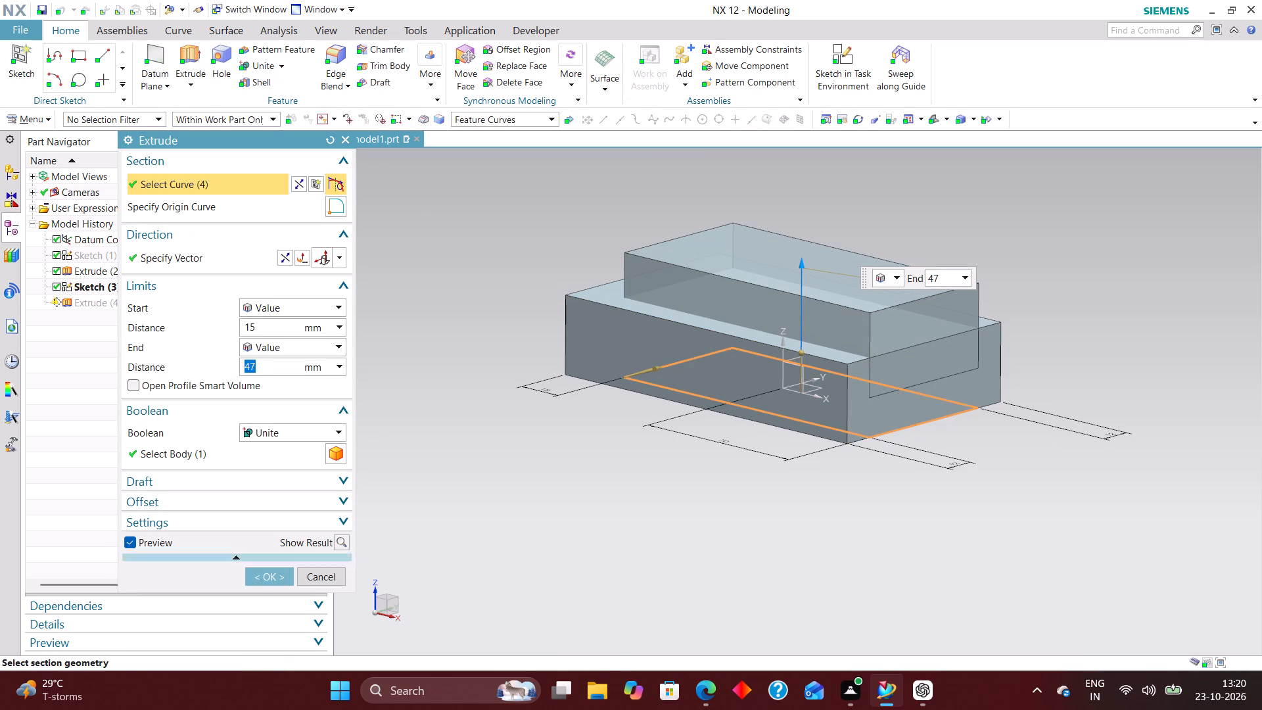
left_click(281, 576)
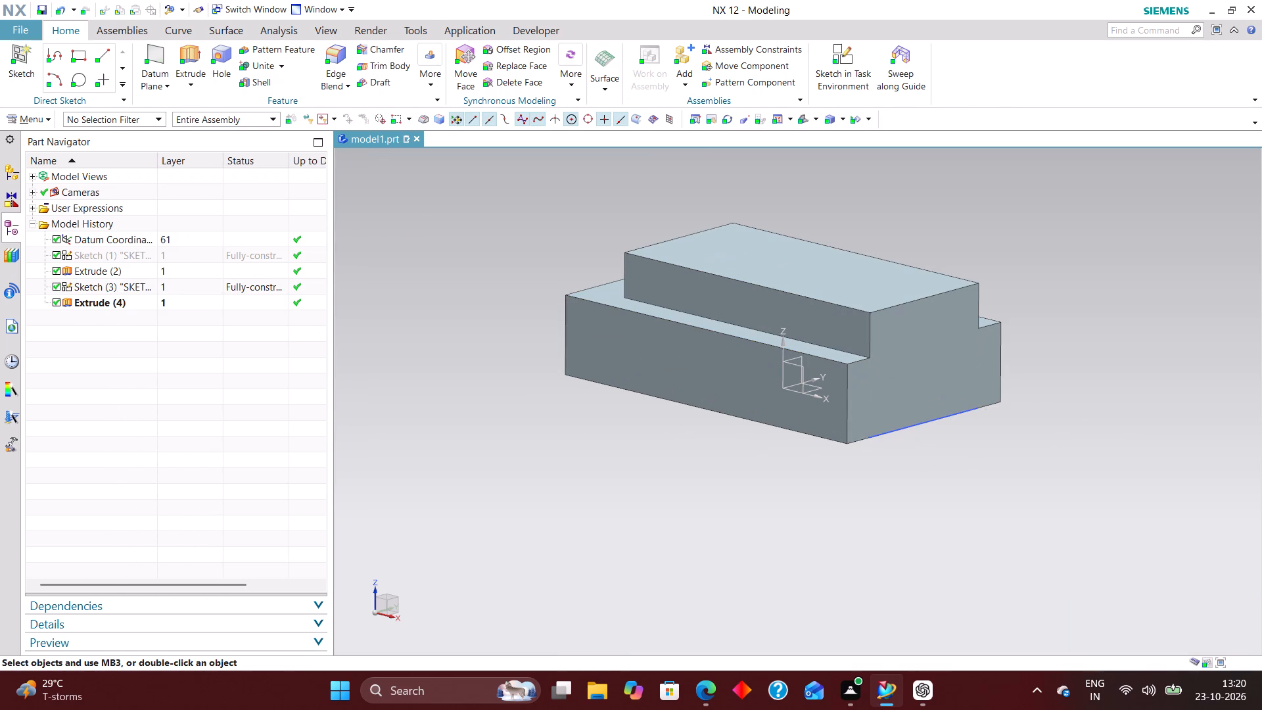
Edit the inset rectangle's extrude and set its Boolean to None so it forms a separate body.
left_click(183, 298)
right_click(183, 298)
right_click(183, 298)
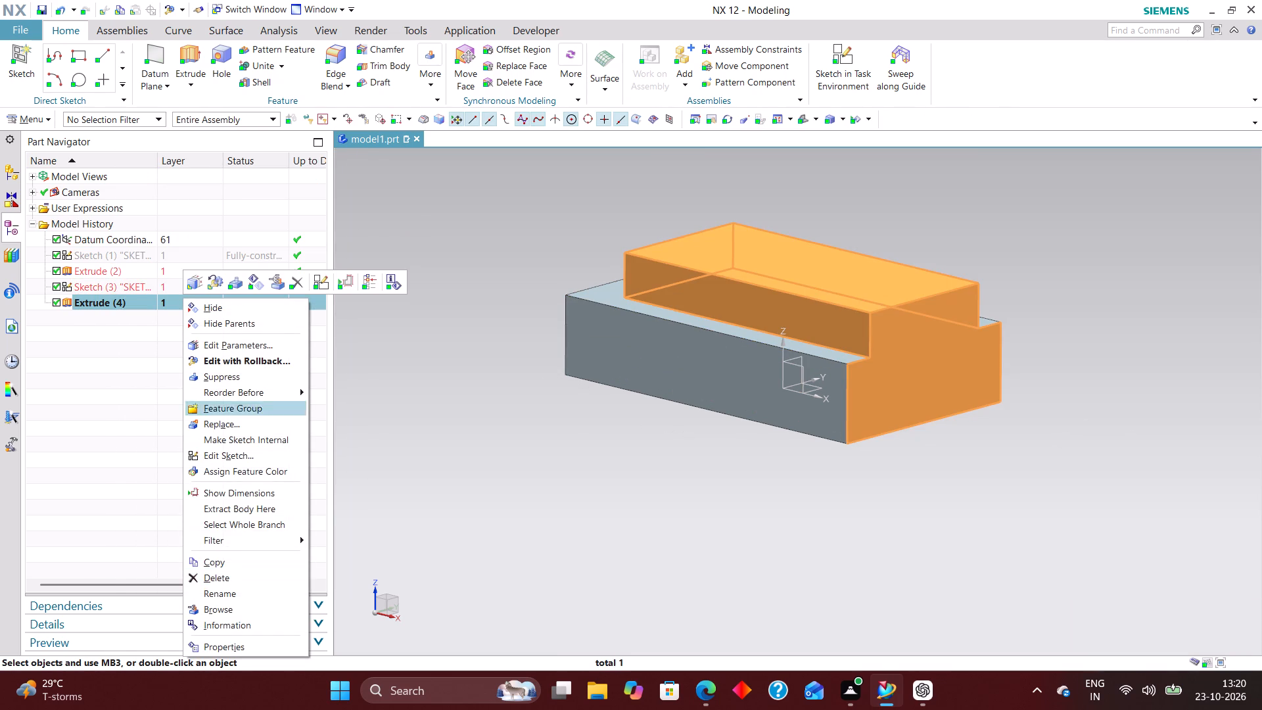
left_click(248, 357)
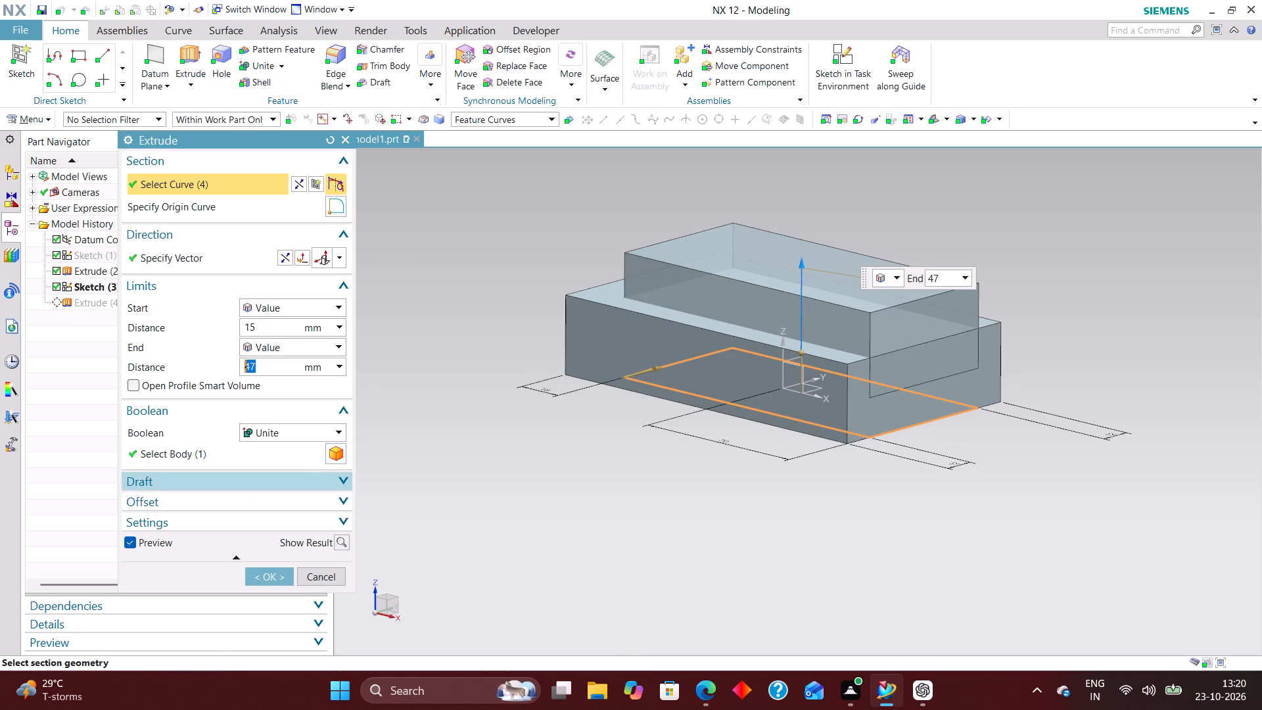
left_click(303, 438)
left_click(285, 479)
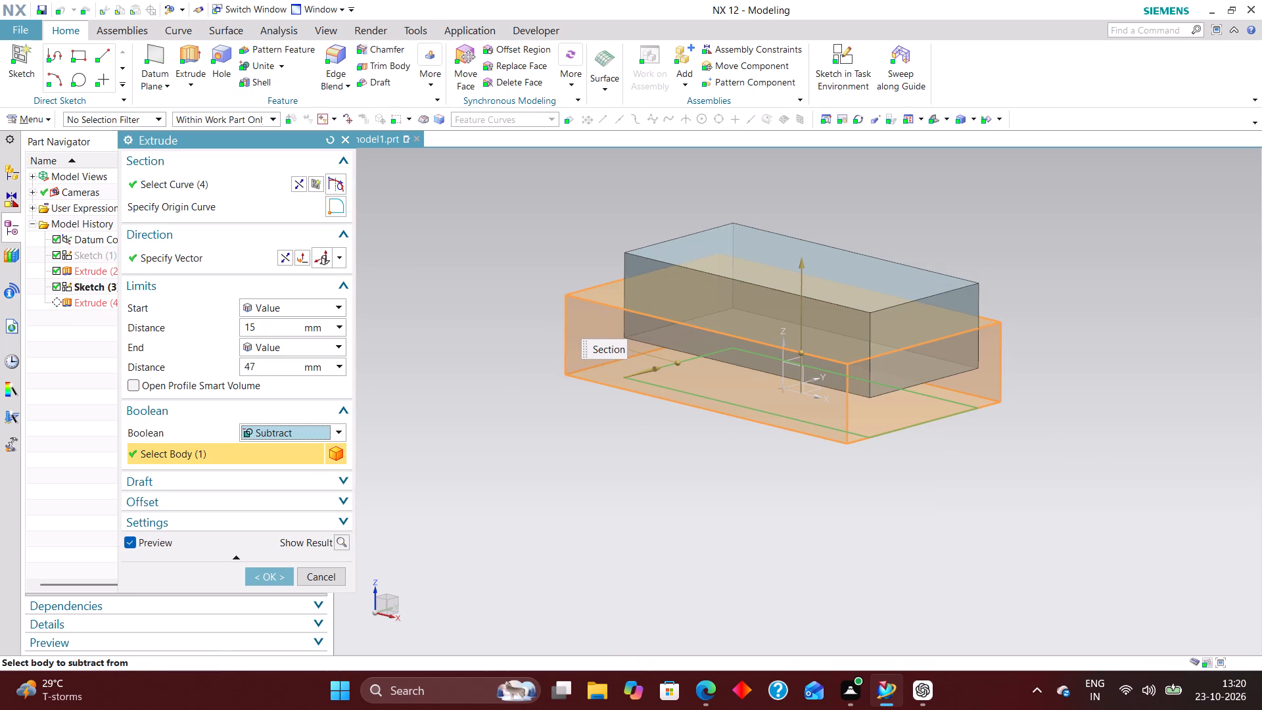
left_click(727, 250)
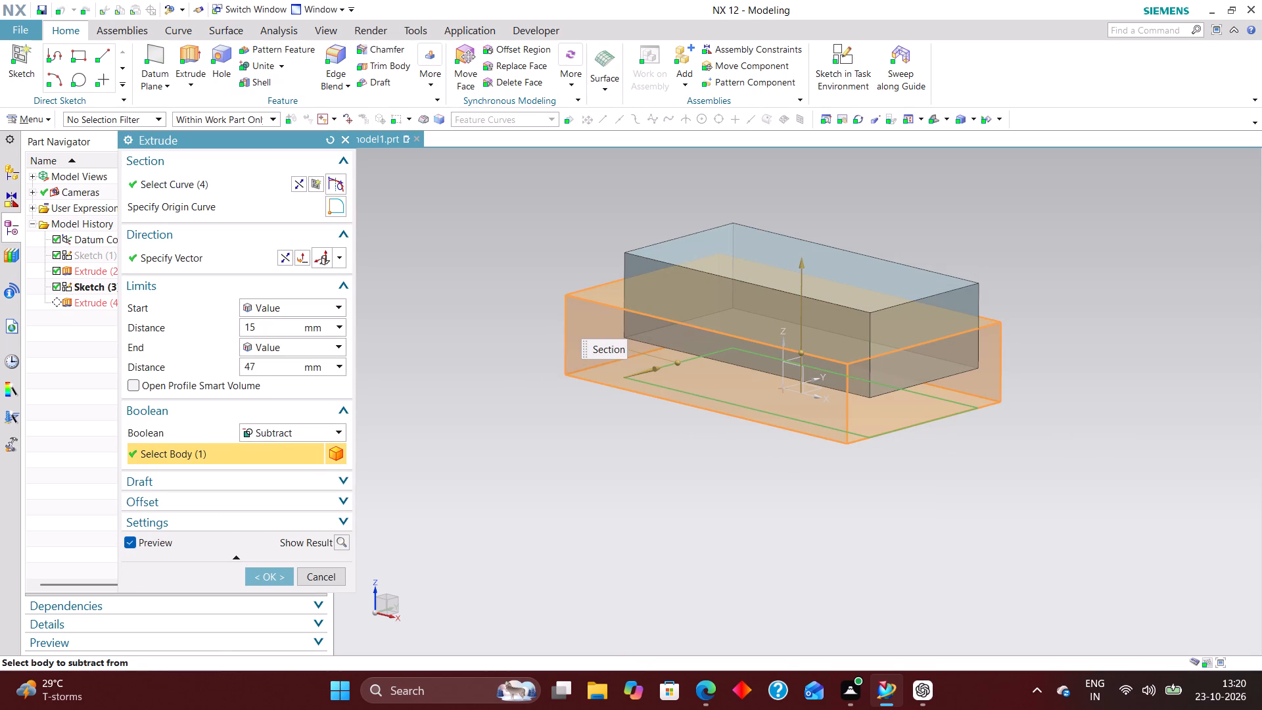
left_click(323, 437)
left_click(290, 446)
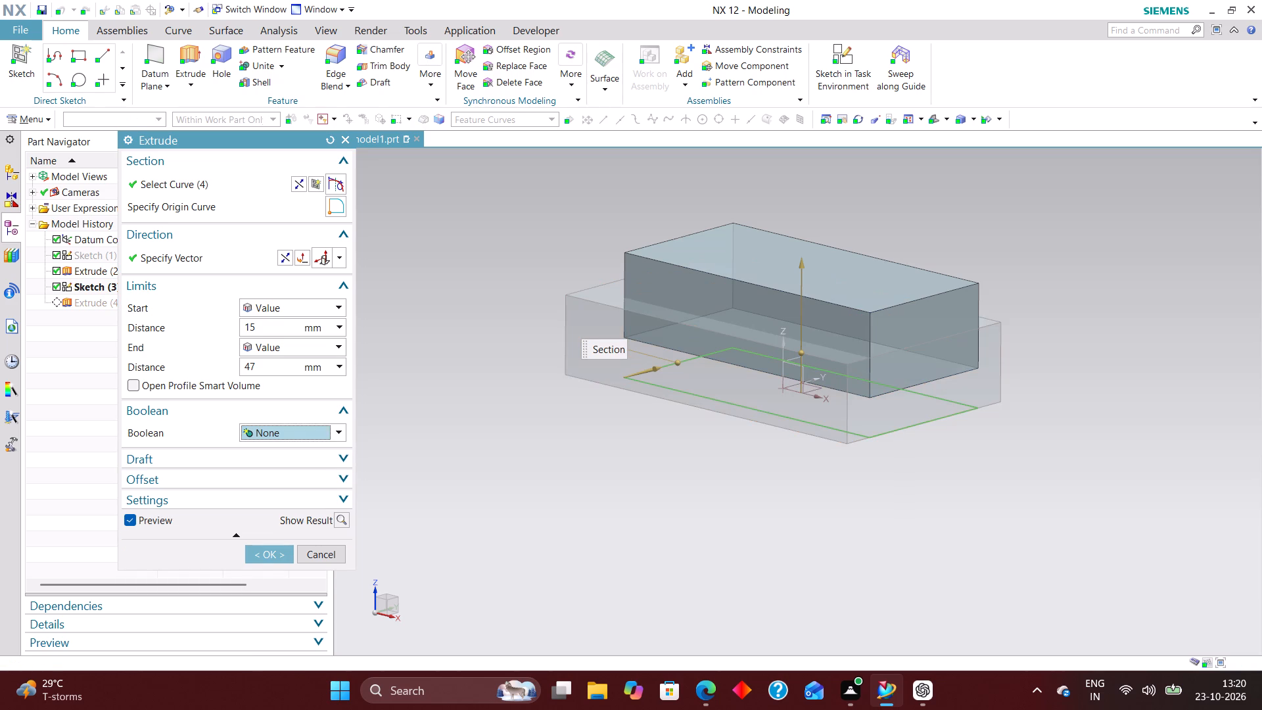
left_click(274, 560)
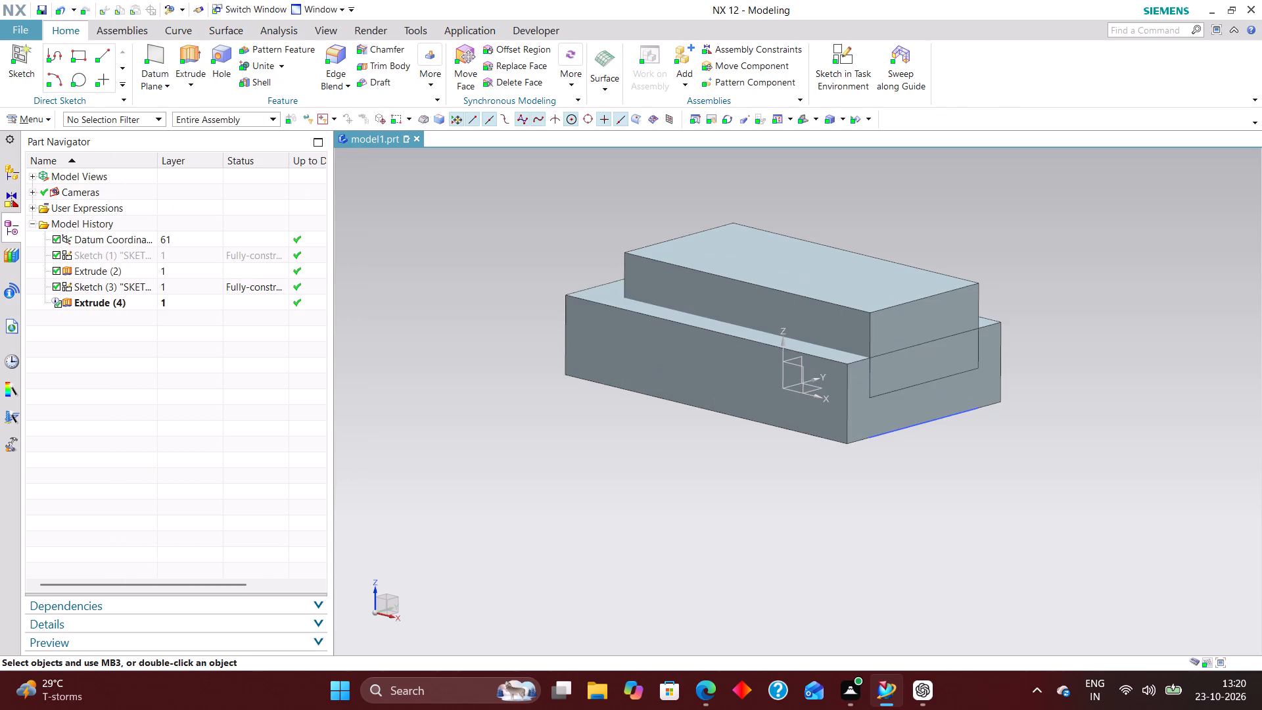
Subtract the inset rectangle's extruded body from the base block, using the base as target.
left_click(284, 64)
double_click(283, 67)
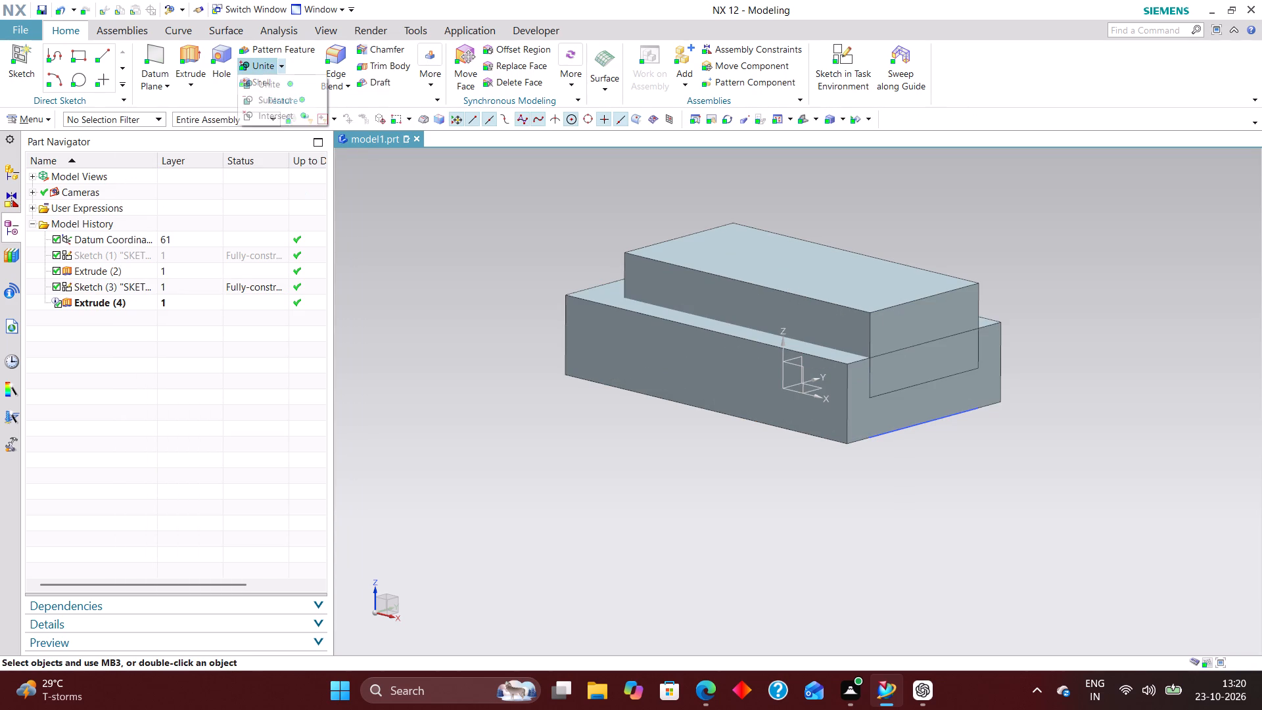
left_click(292, 99)
left_click(609, 339)
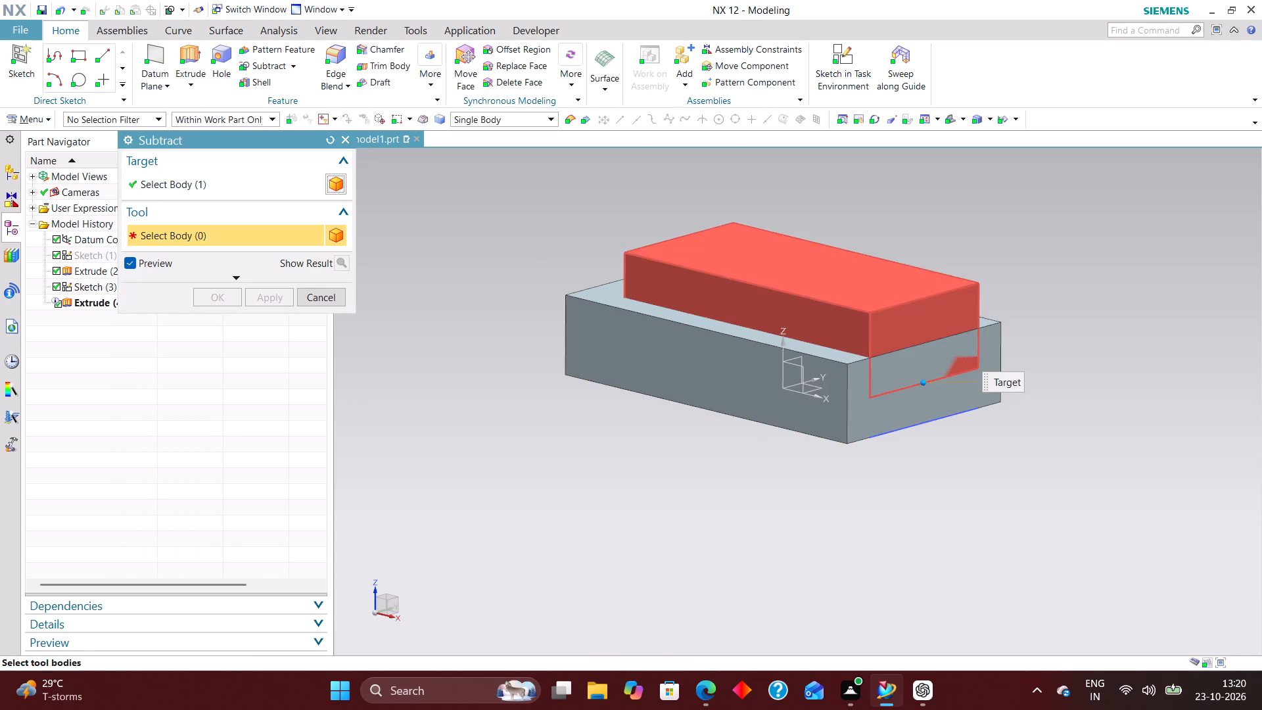
left_click(689, 285)
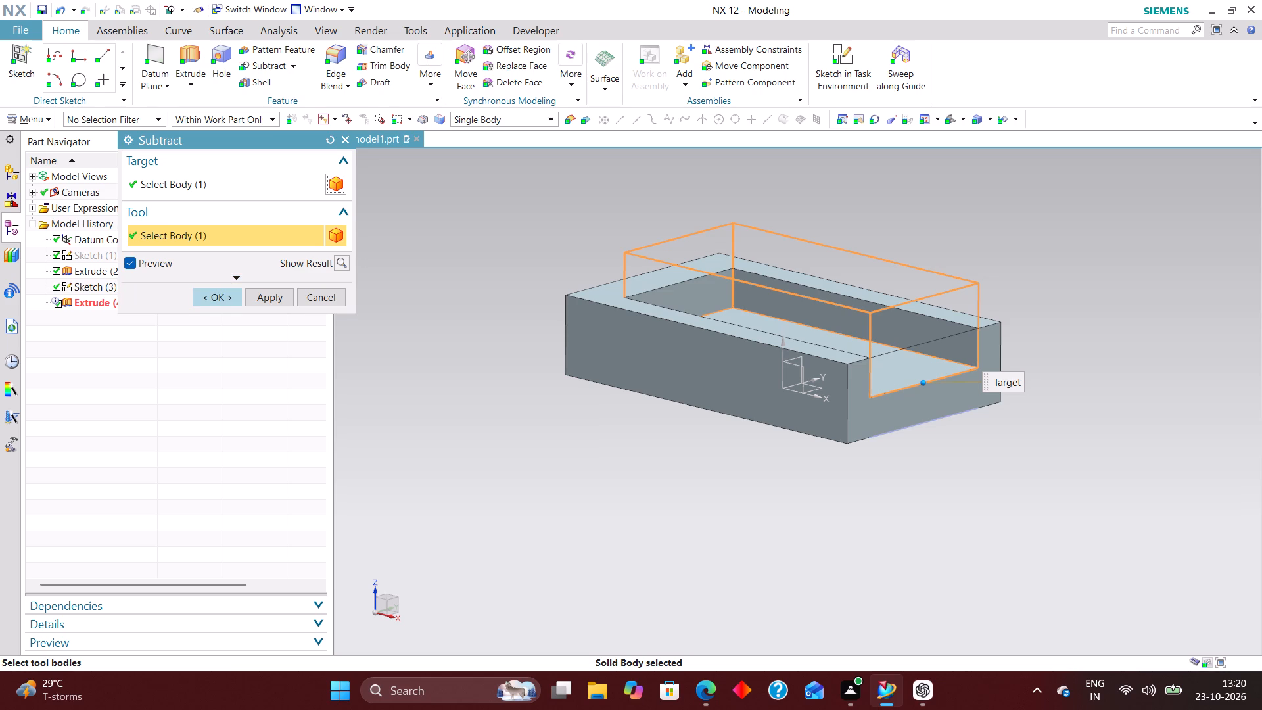
left_click(199, 295)
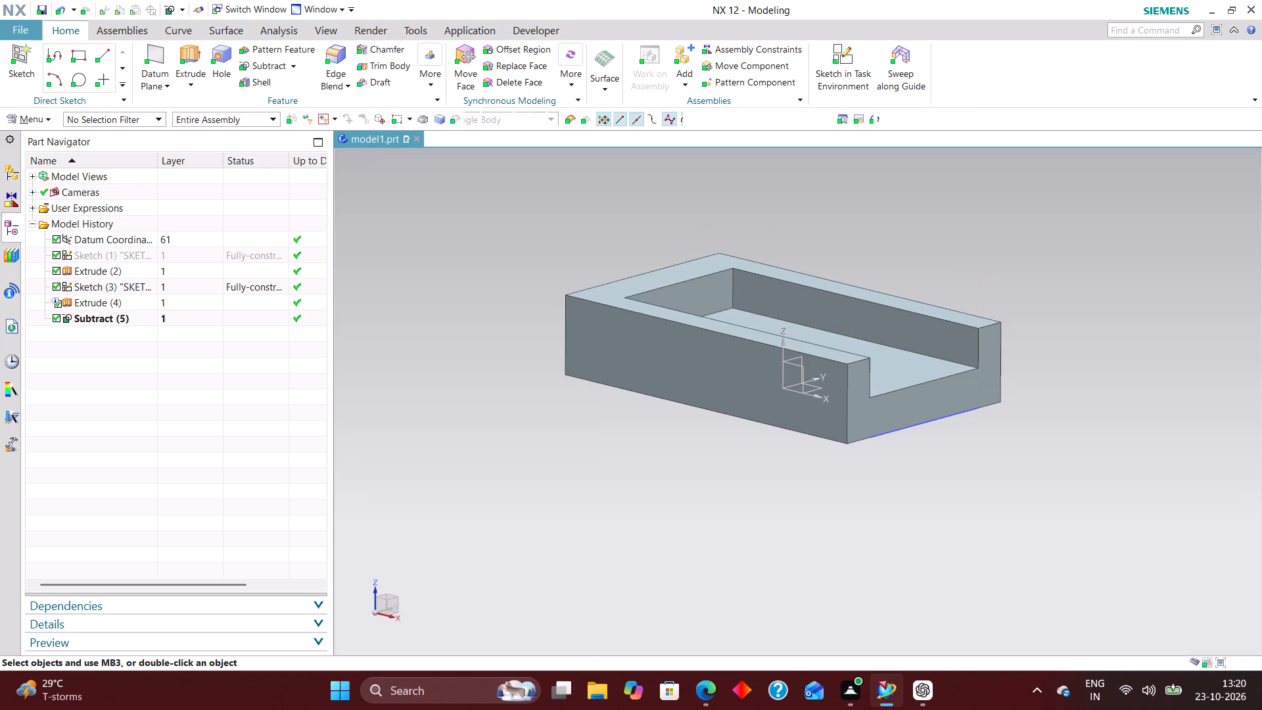
Create a sketch in the task environment on the vertical XZ datum plane.
scroll(572, 464, "down", 2)
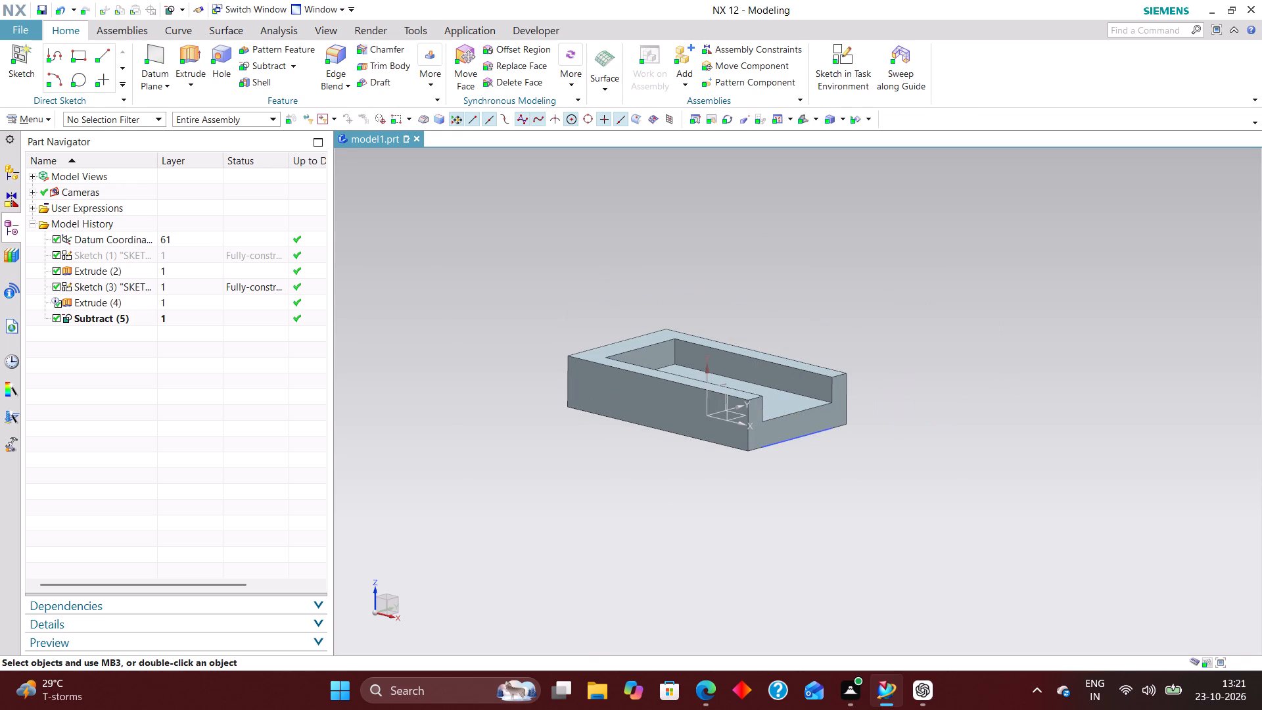
scroll(568, 380, "up", 2)
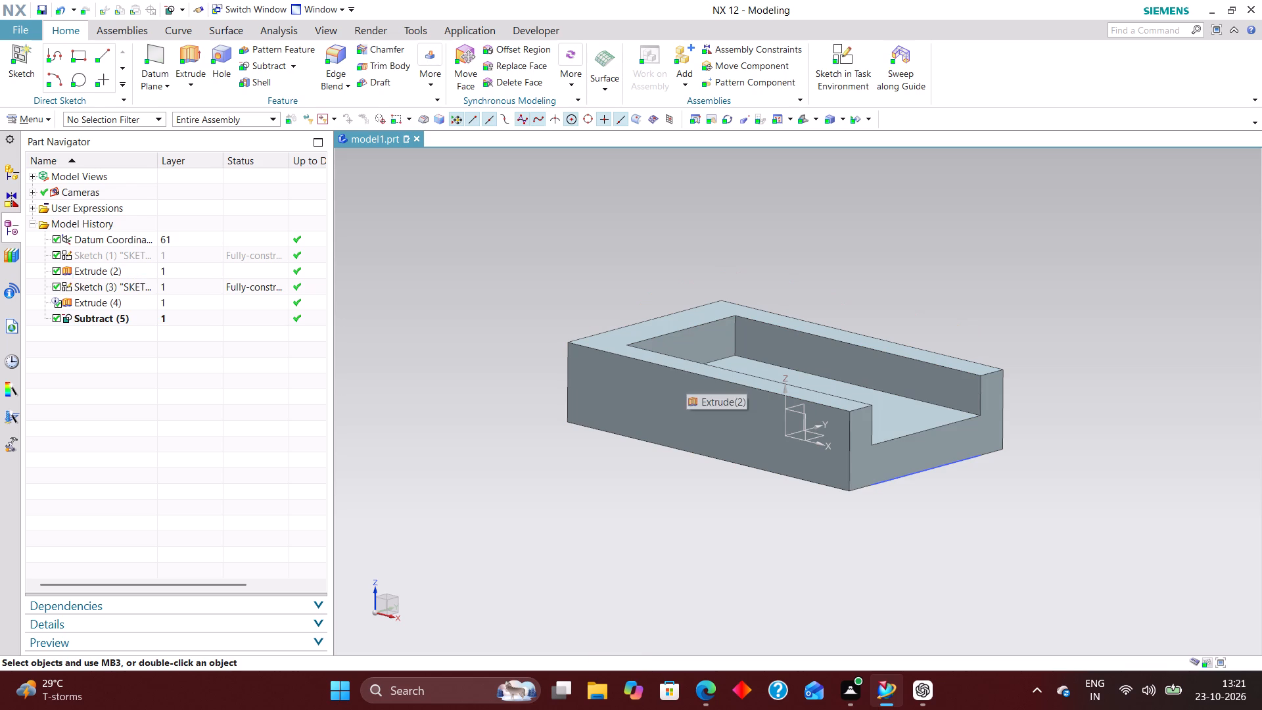
left_click(833, 45)
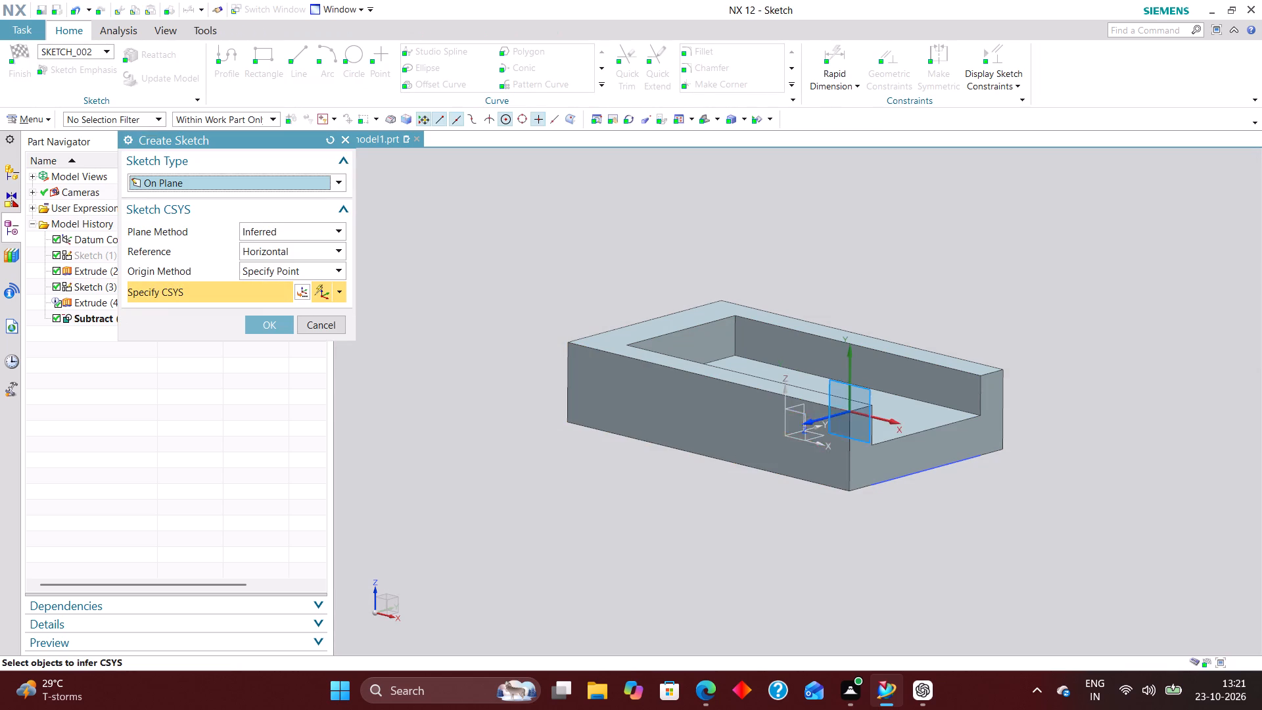
left_click(805, 414)
left_click(260, 318)
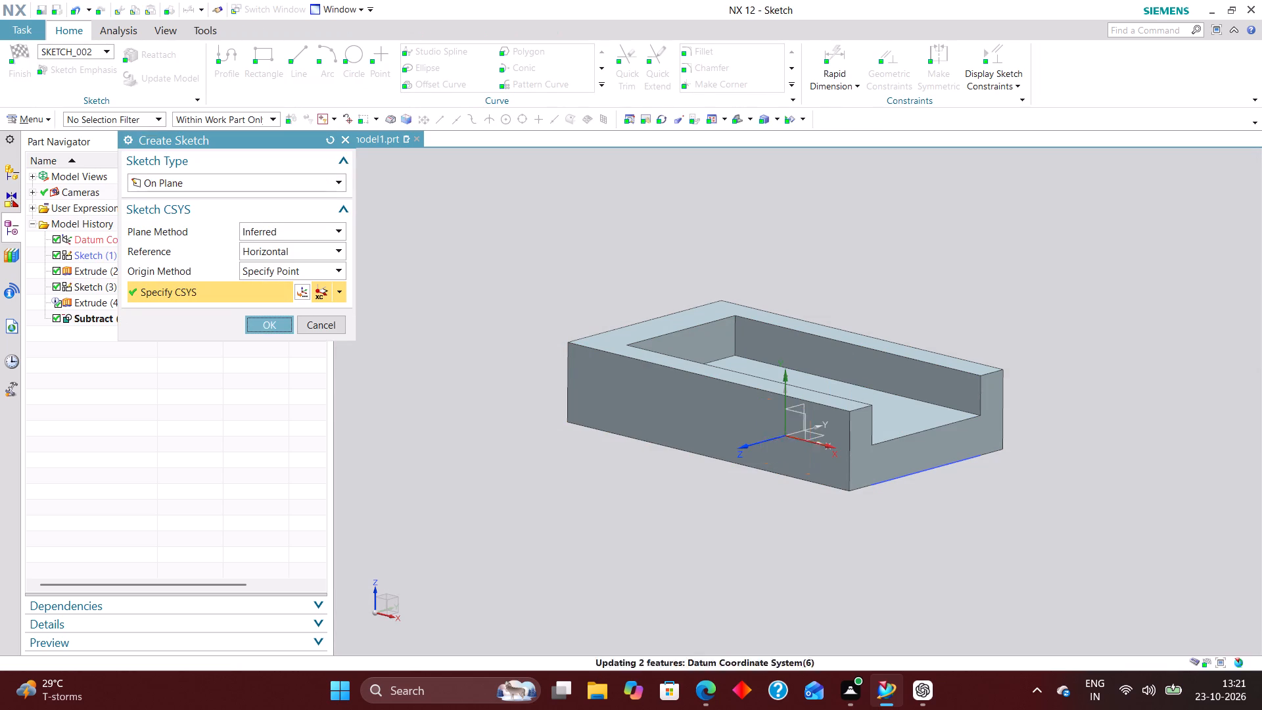
Draw a circle of about 18 mm radius above the base block.
scroll(732, 566, "down", 1)
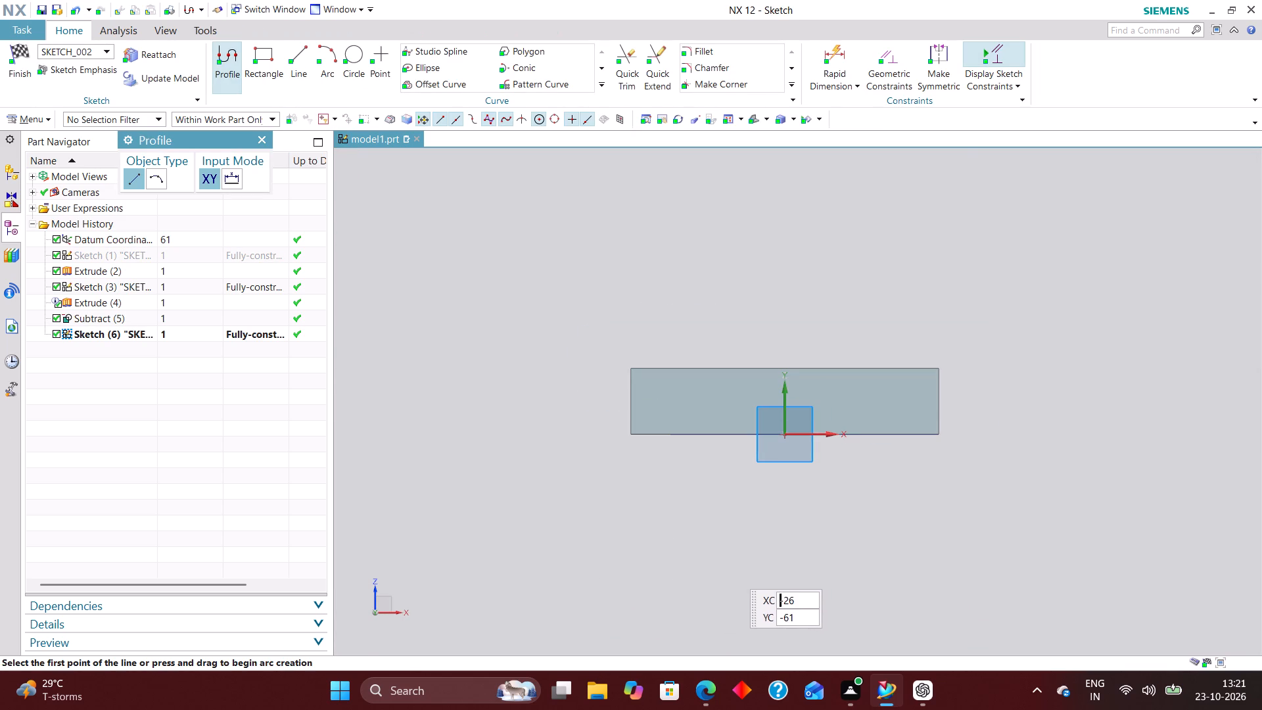
scroll(724, 615, "down", 2)
scroll(710, 473, "up", 4)
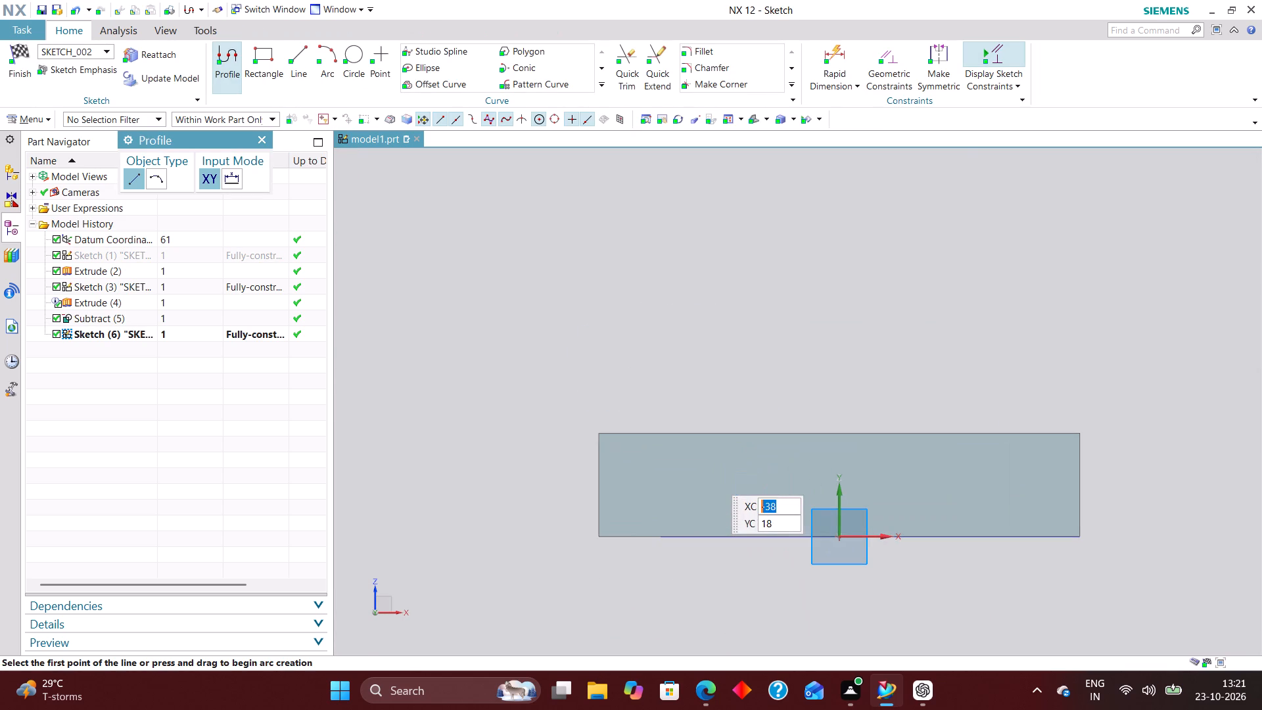
left_click(346, 50)
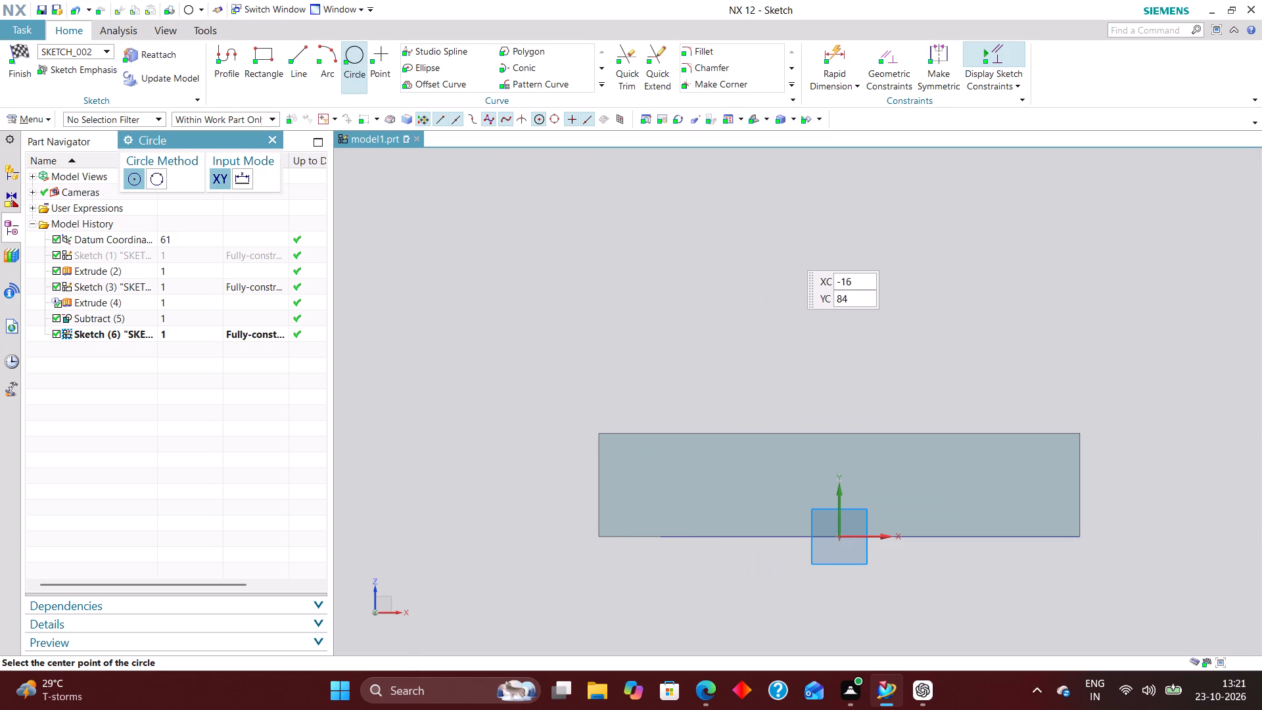
left_click(799, 254)
left_click(834, 307)
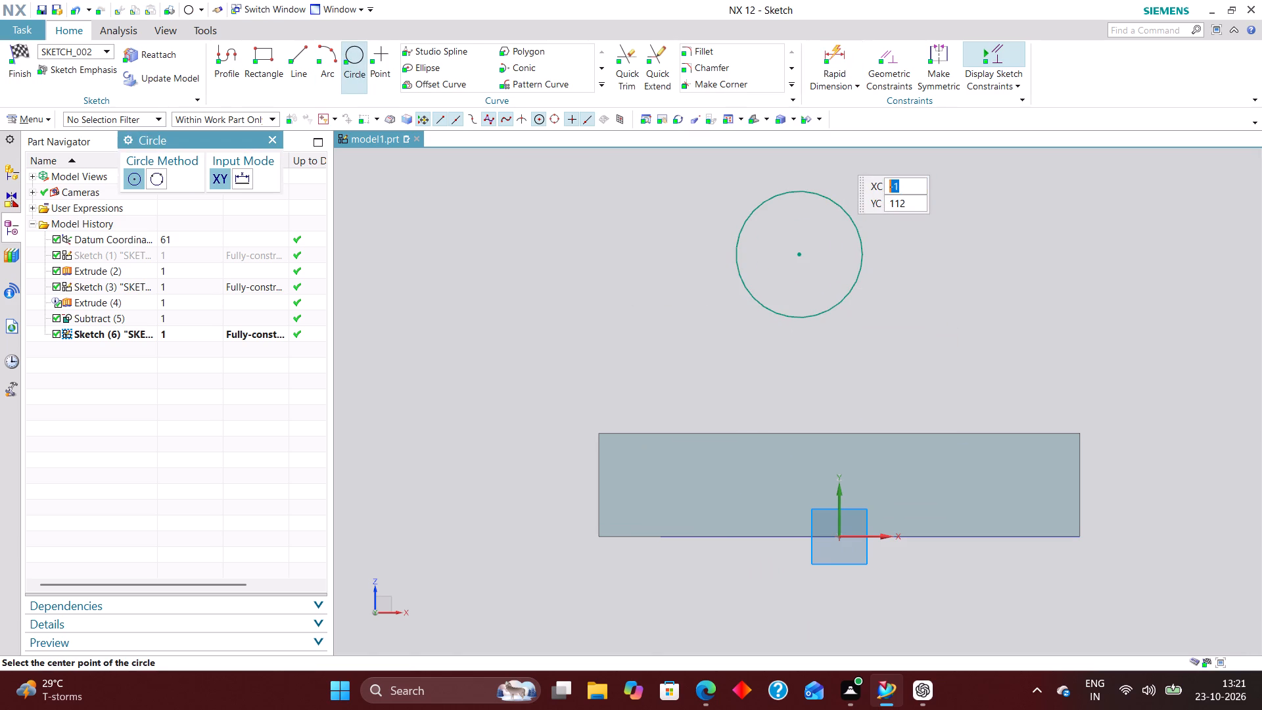
Dimension the circle's centre horizontally 90 mm from the base block's left edge.
left_click(838, 52)
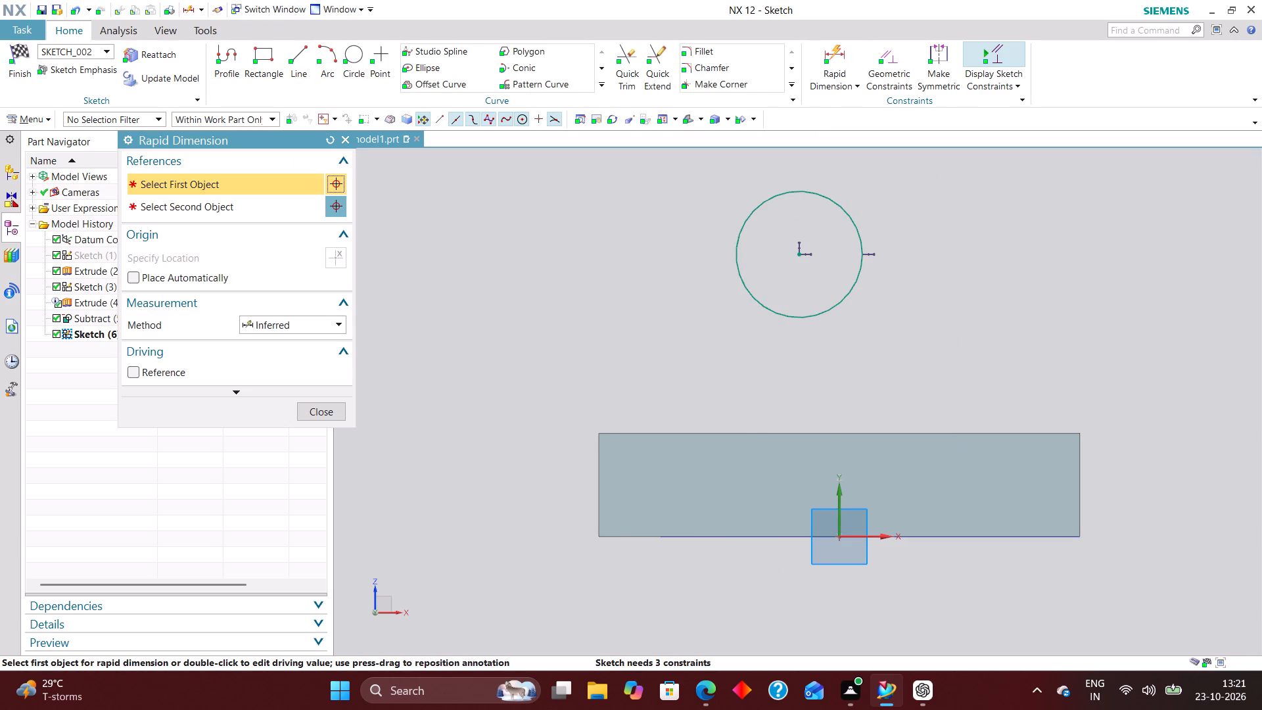
left_click(600, 494)
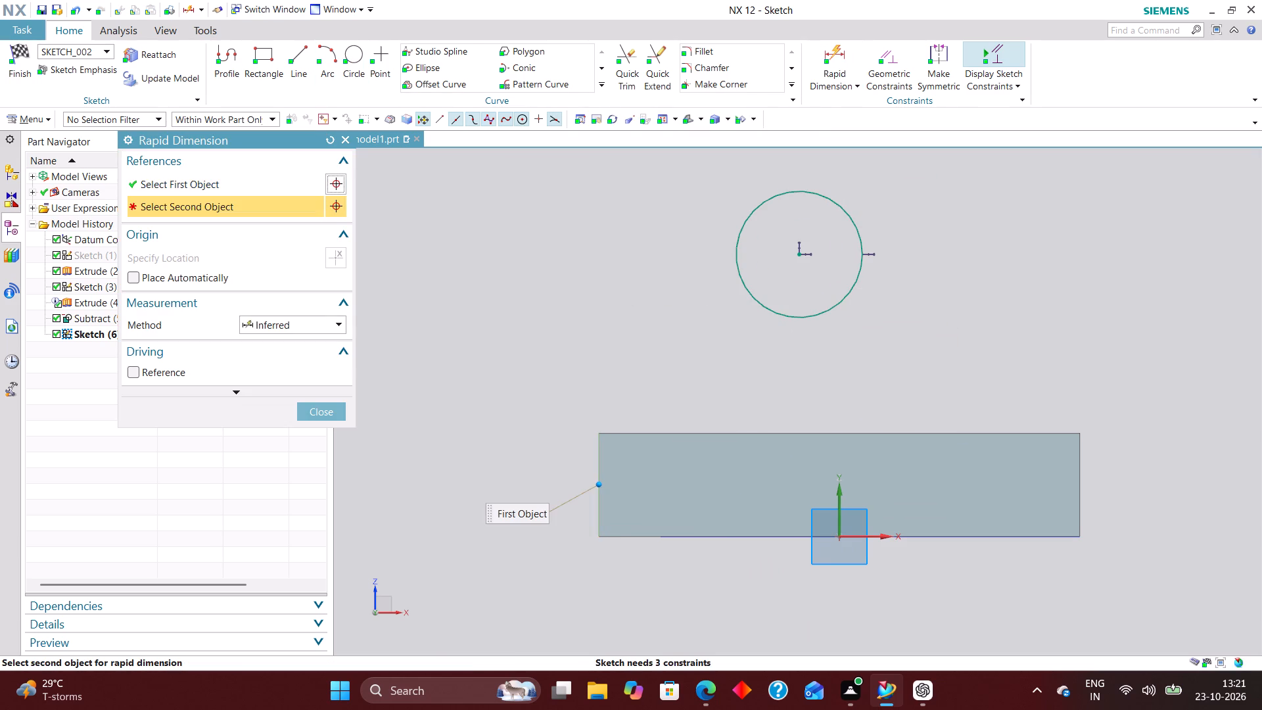
left_click(797, 258)
left_click(701, 605)
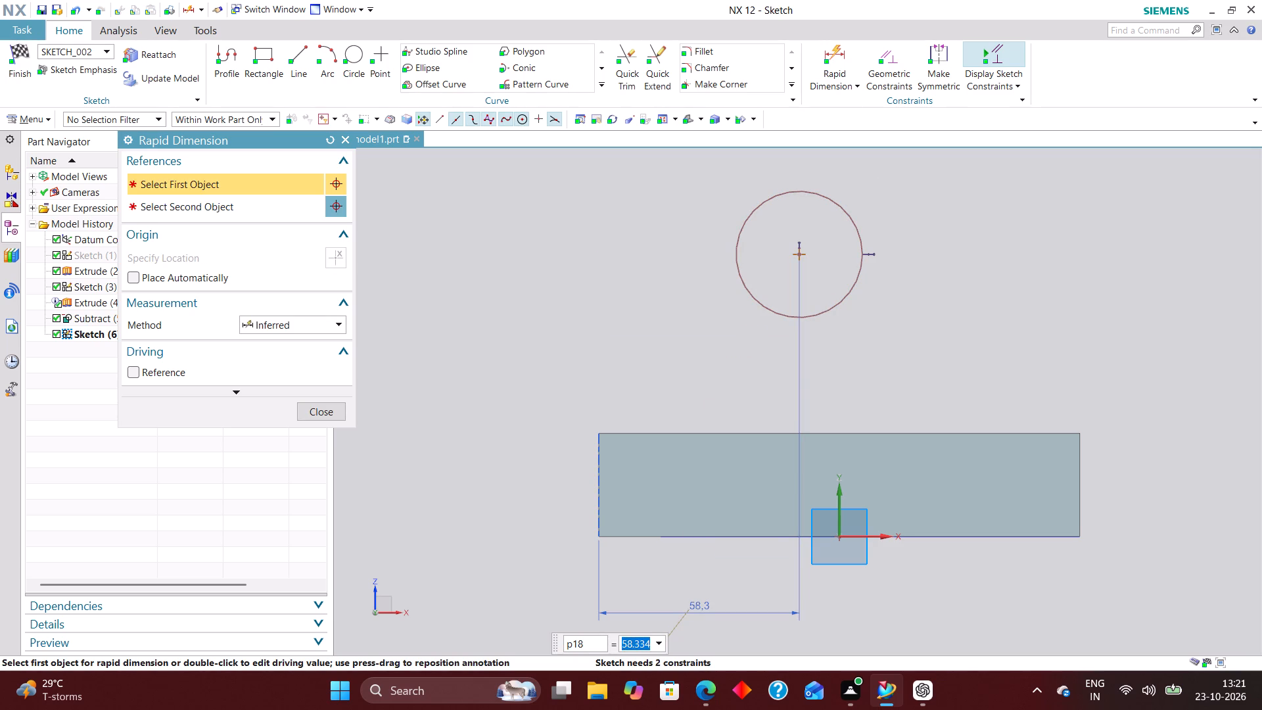
type("90")
key("Return")
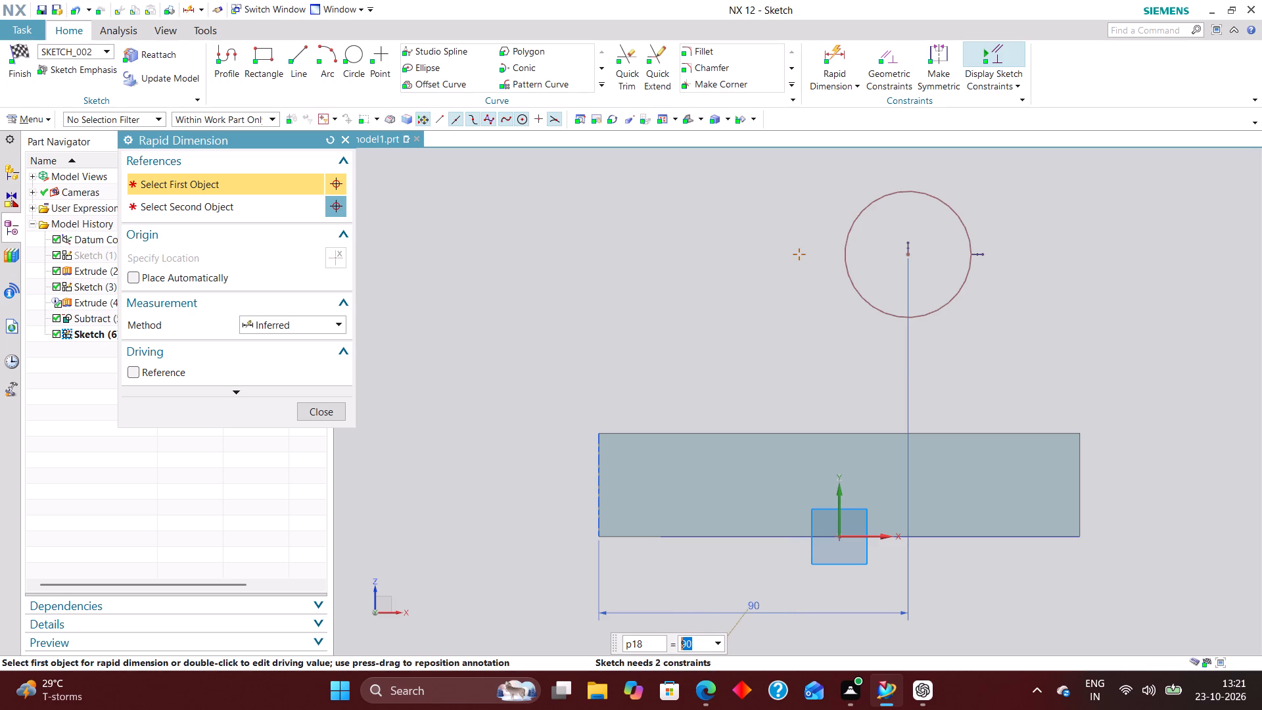
left_click(318, 409)
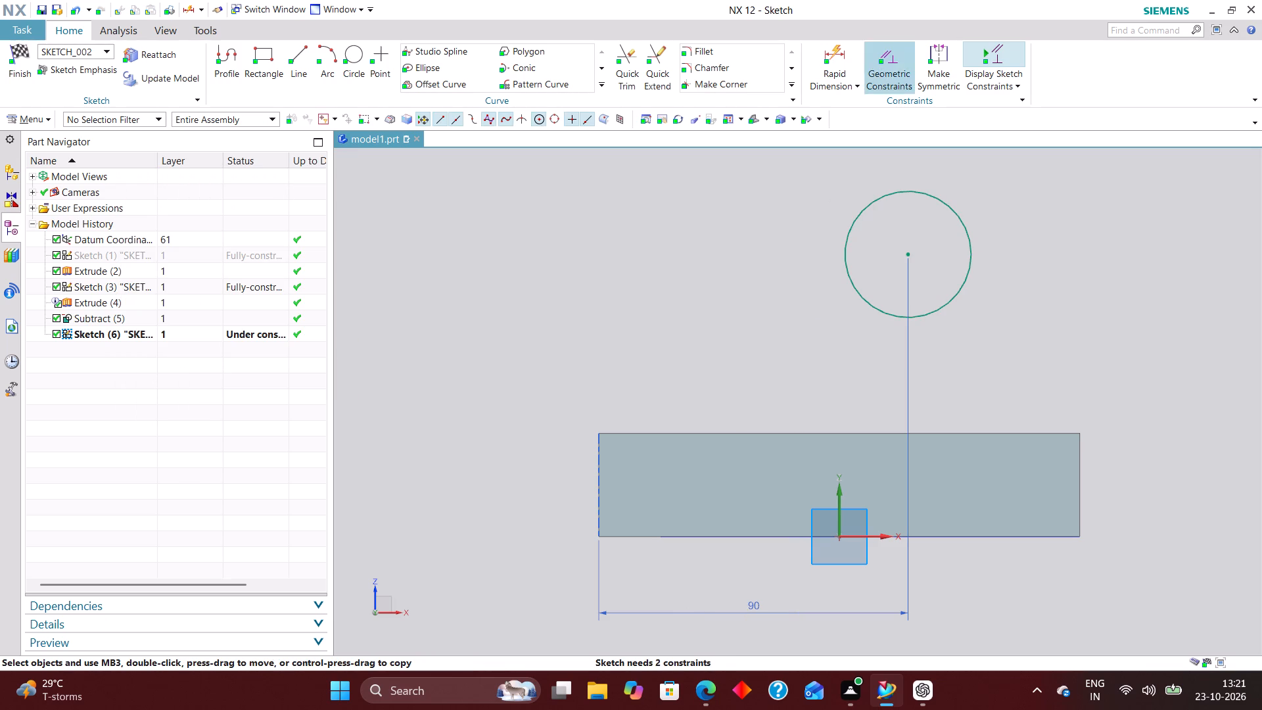
Add a radial dimension of 25 mm to the circle.
left_click(828, 53)
left_click(323, 321)
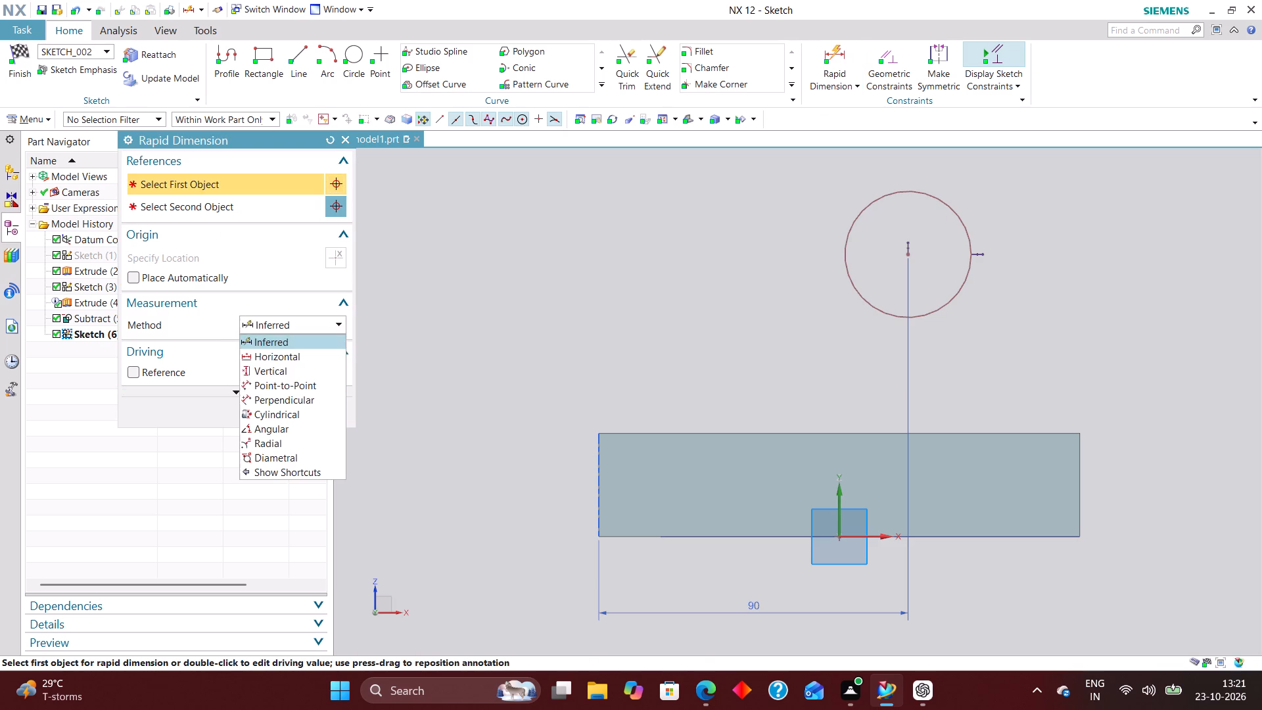
left_click(292, 442)
left_click(931, 199)
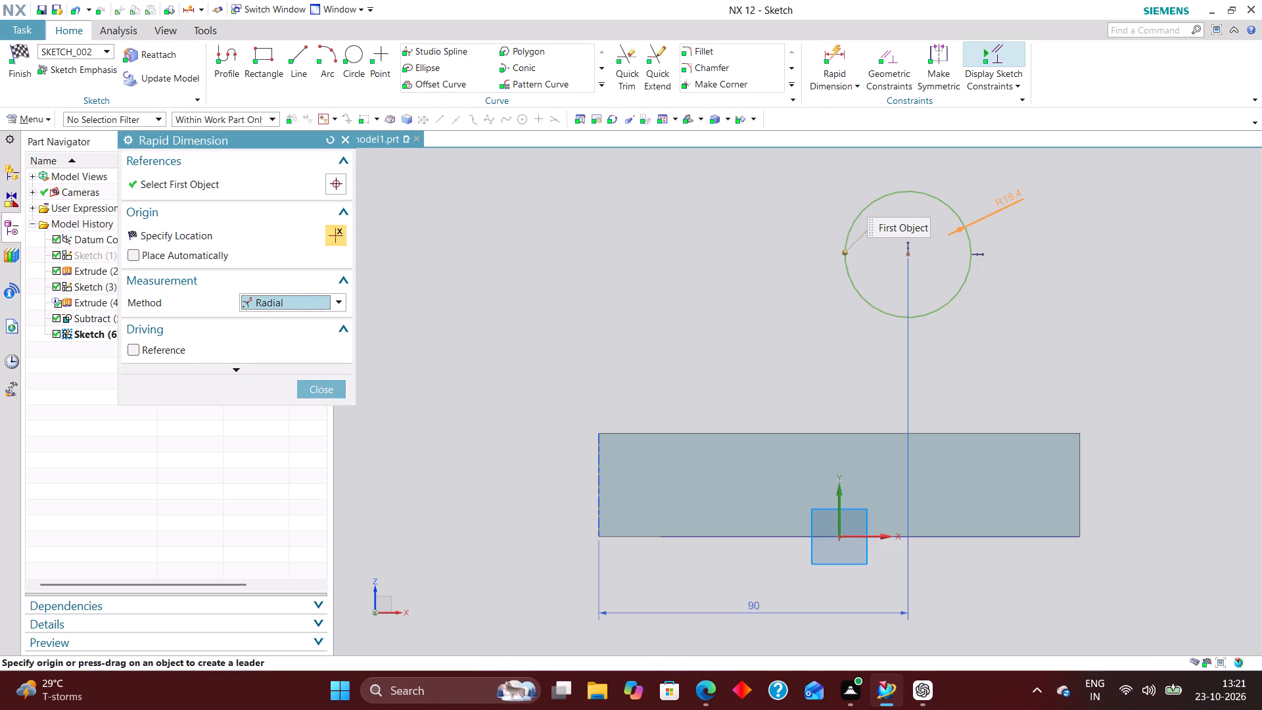
left_click(1014, 195)
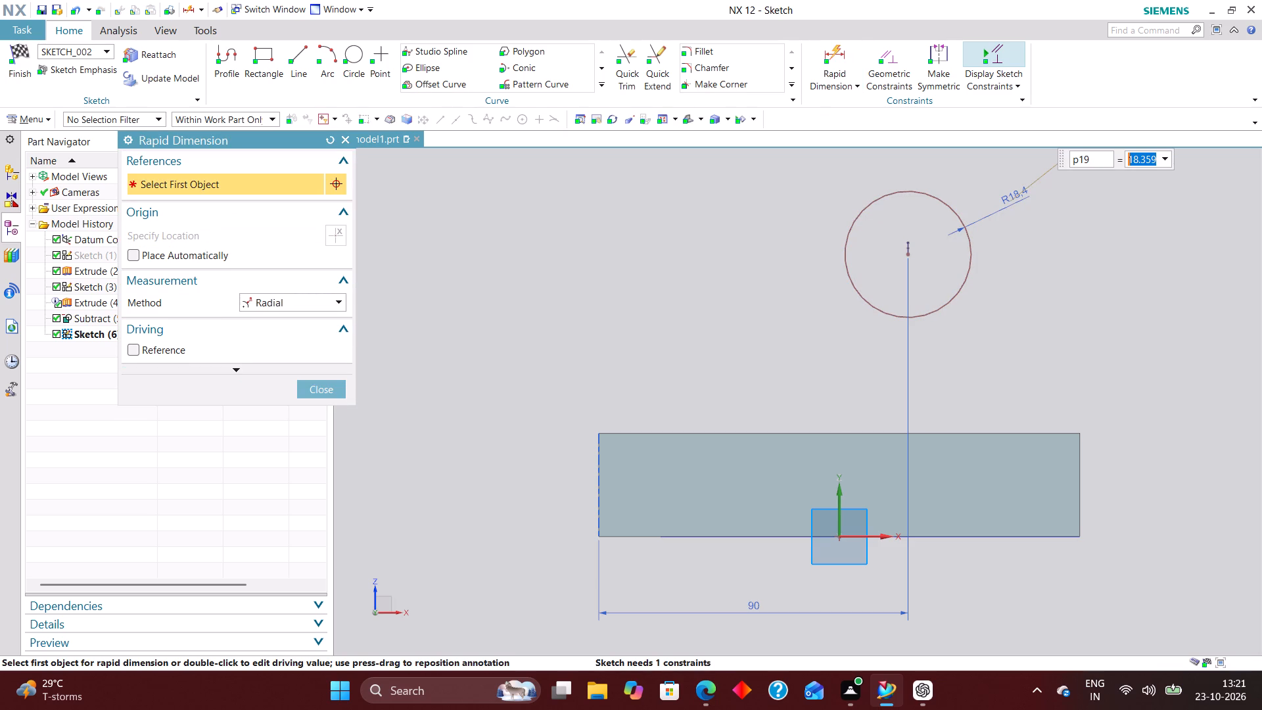
type("25")
key("Return")
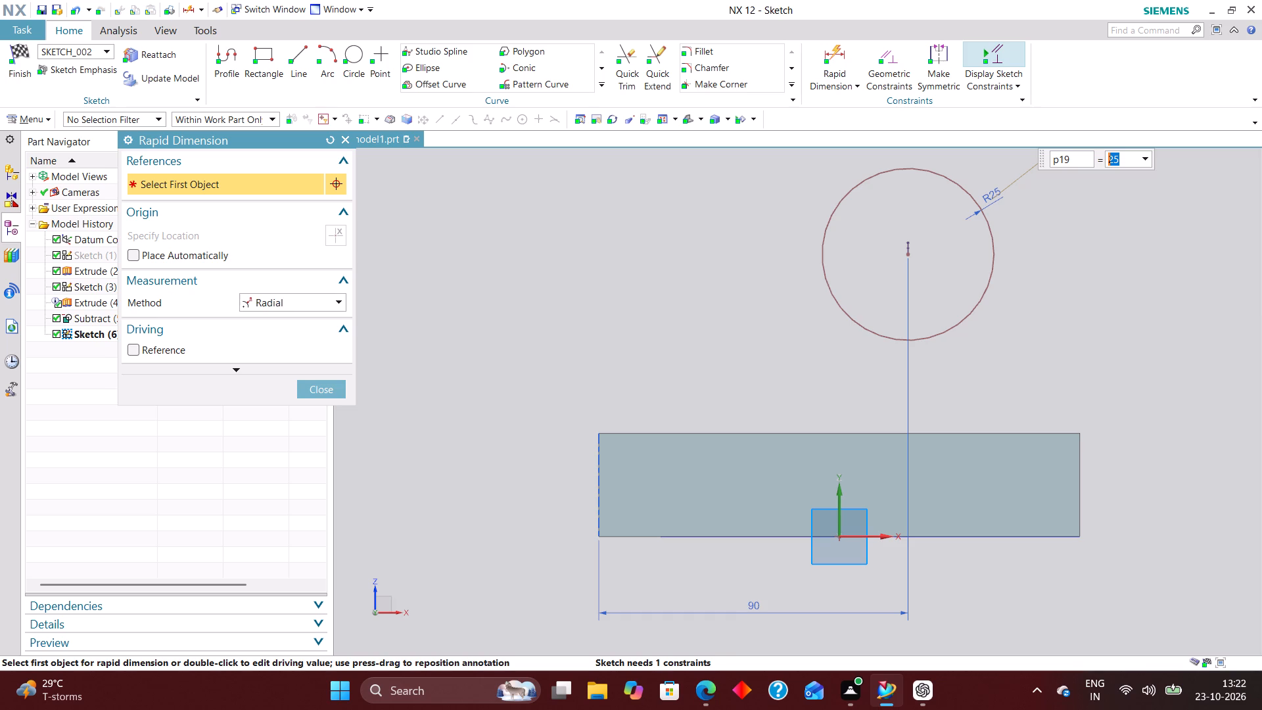
Dimension the circle's centre vertically 15+50 mm above the base block's bottom, using the Inferred method.
left_click(312, 304)
left_click(311, 323)
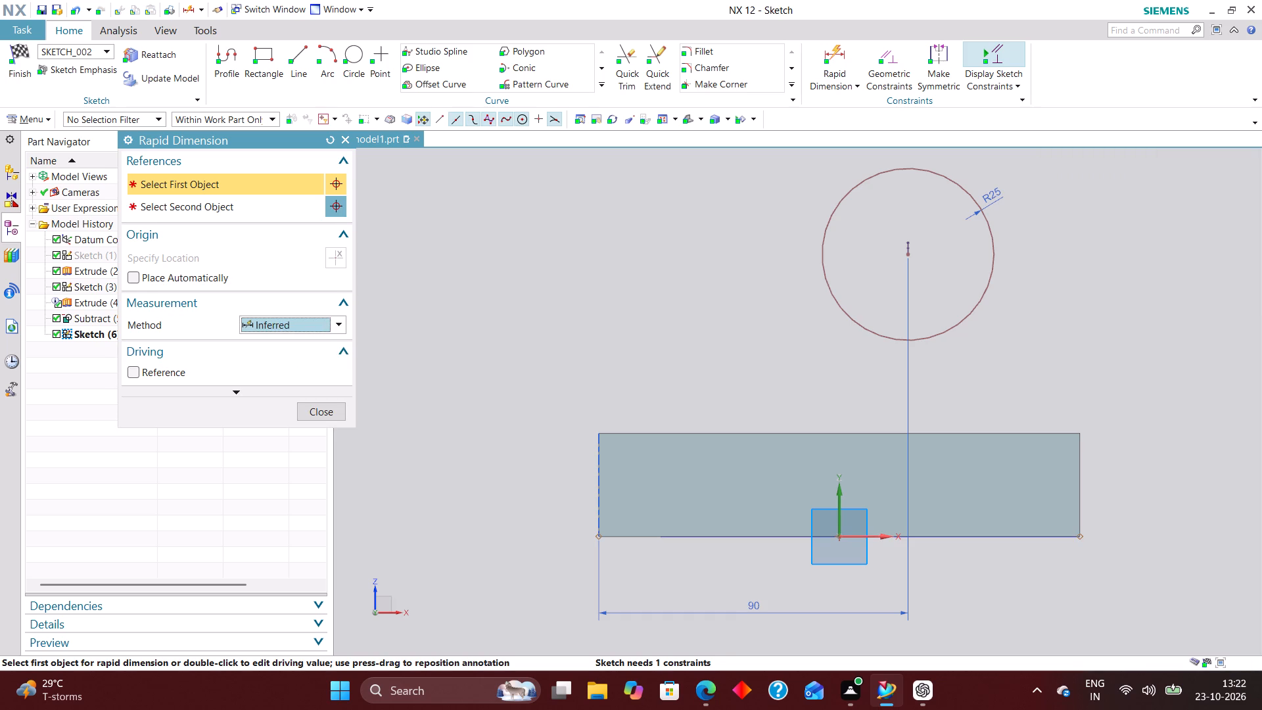
left_click(874, 535)
left_click(908, 253)
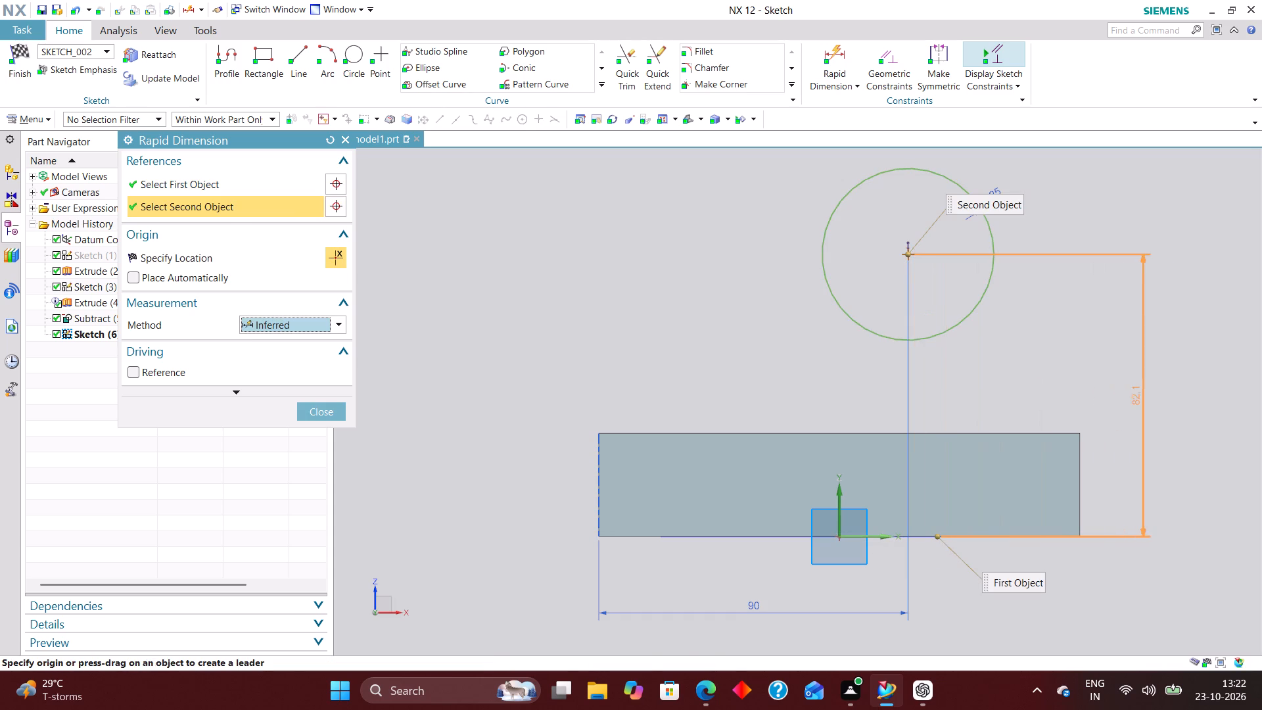
left_click(1158, 396)
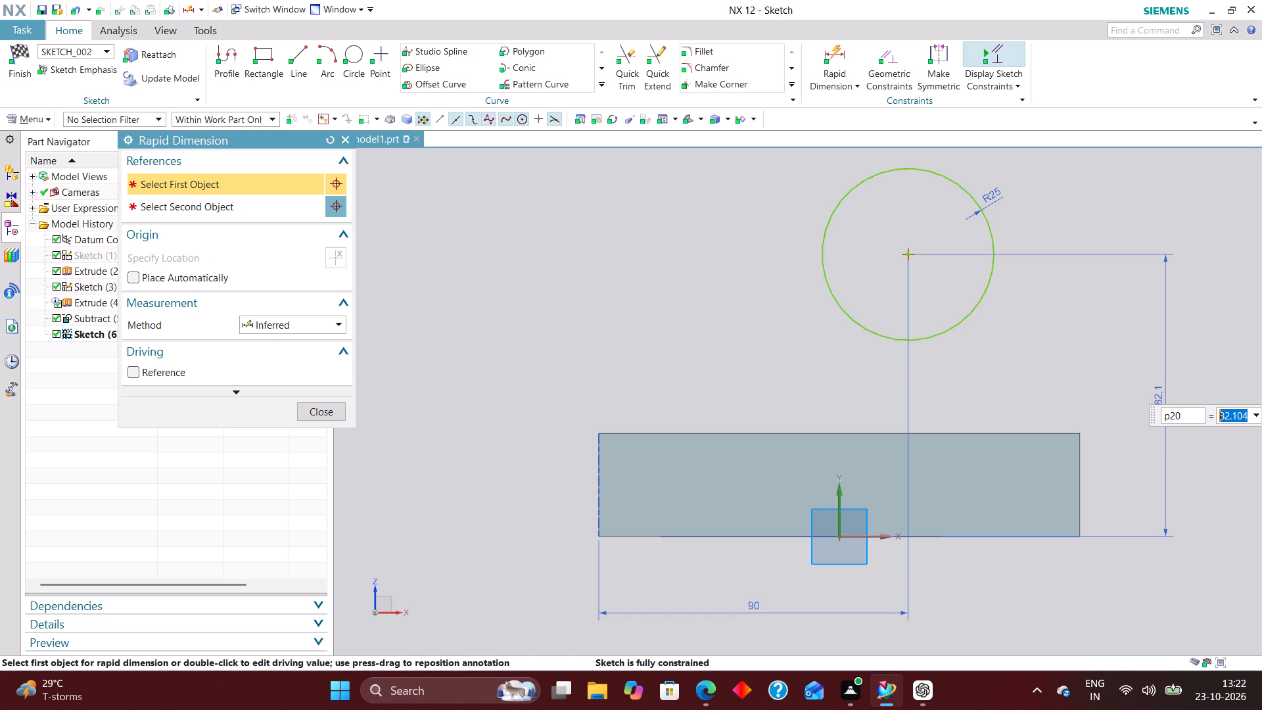
type("15")
key("plus")
key("2")
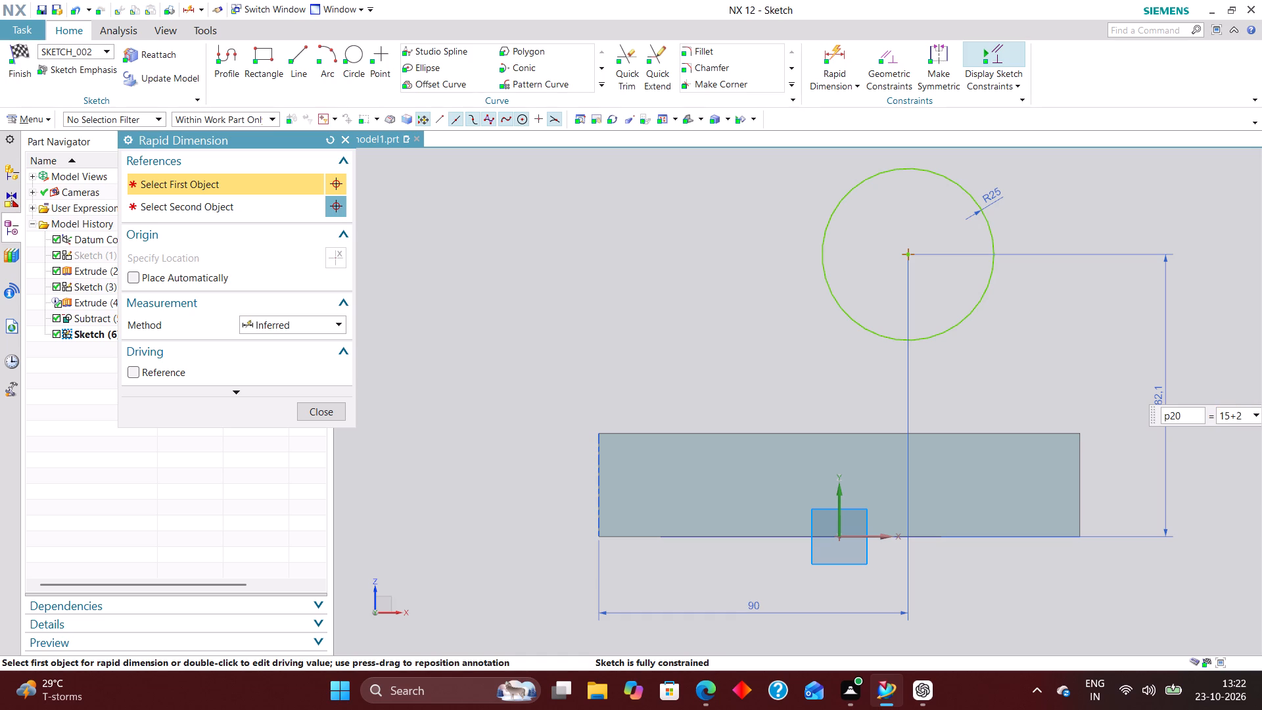
key("BackSpace")
type("50")
key("Return")
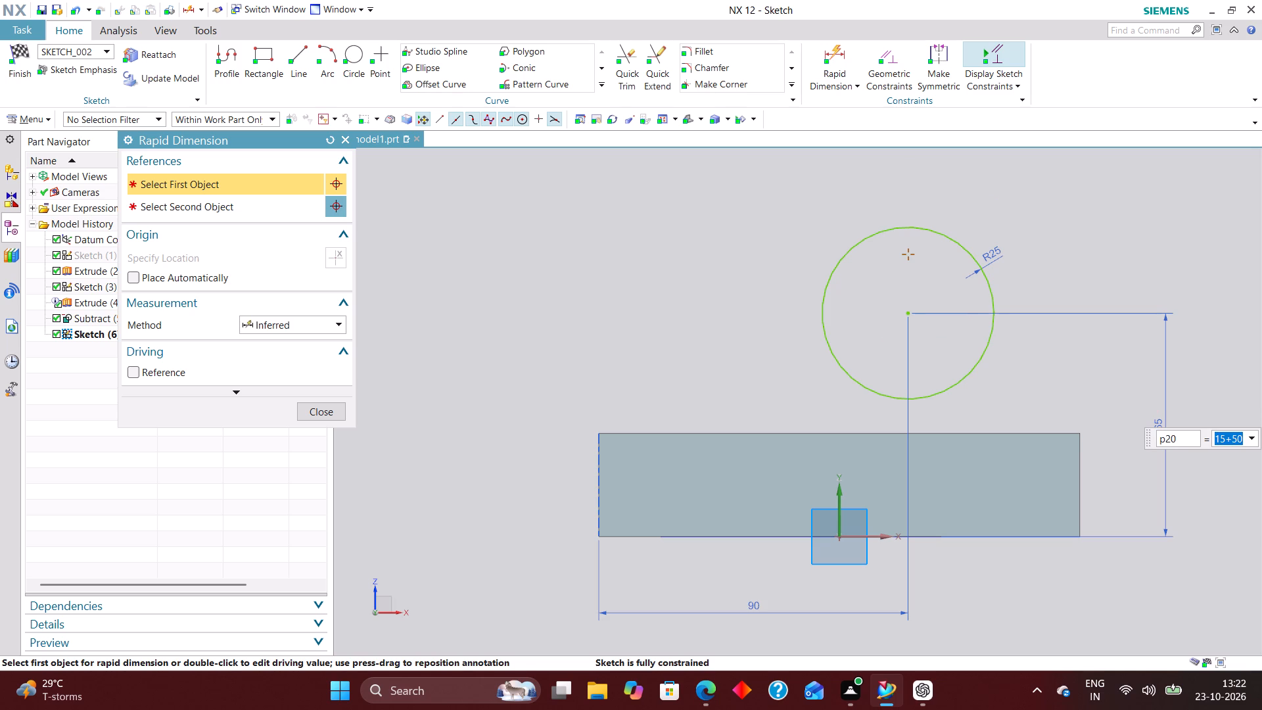
left_click(325, 401)
left_click(320, 407)
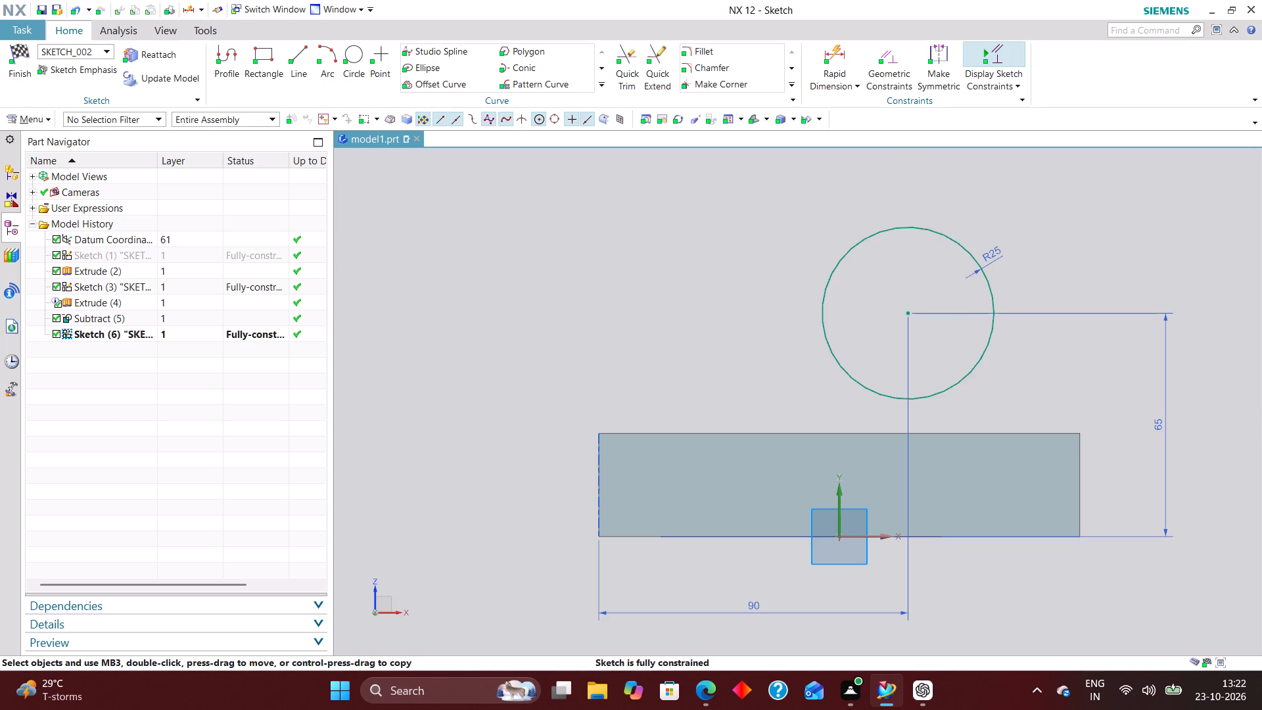
Draw two vertical lines, one on each side of the R25 circle, running from near its centre height down into the base block.
left_click(299, 60)
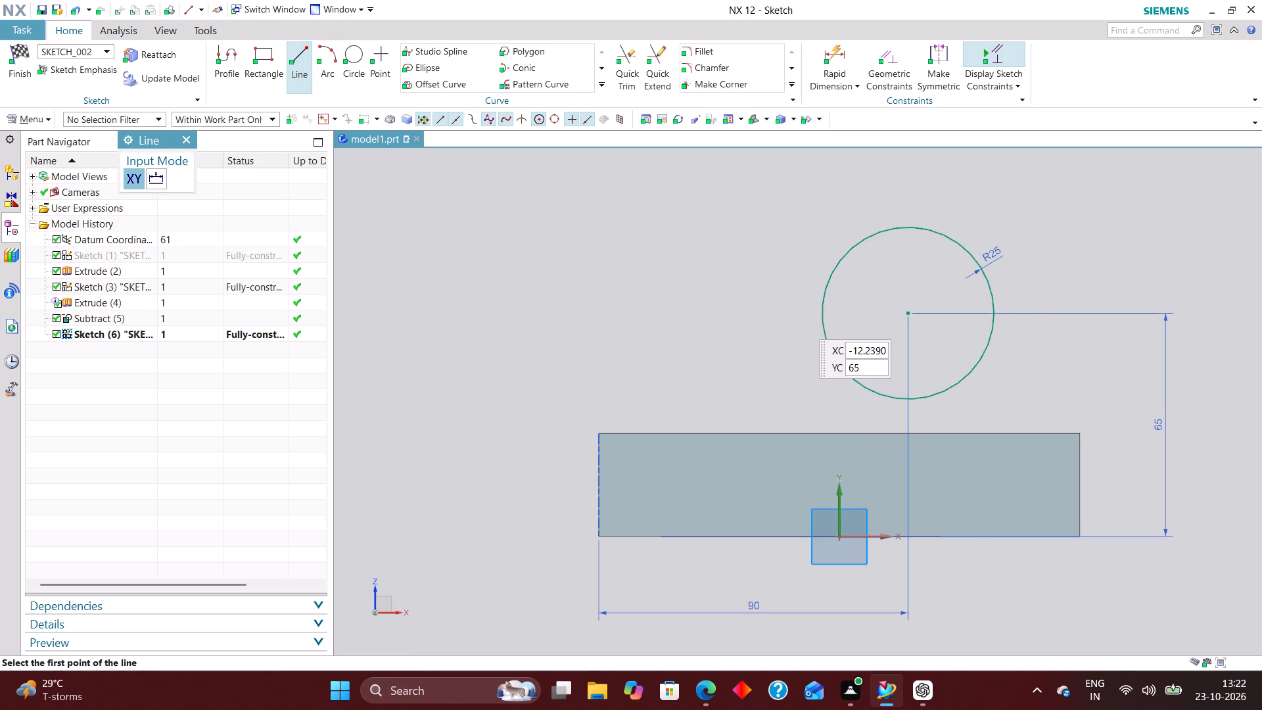
left_click(799, 304)
left_click(797, 498)
left_click(1036, 295)
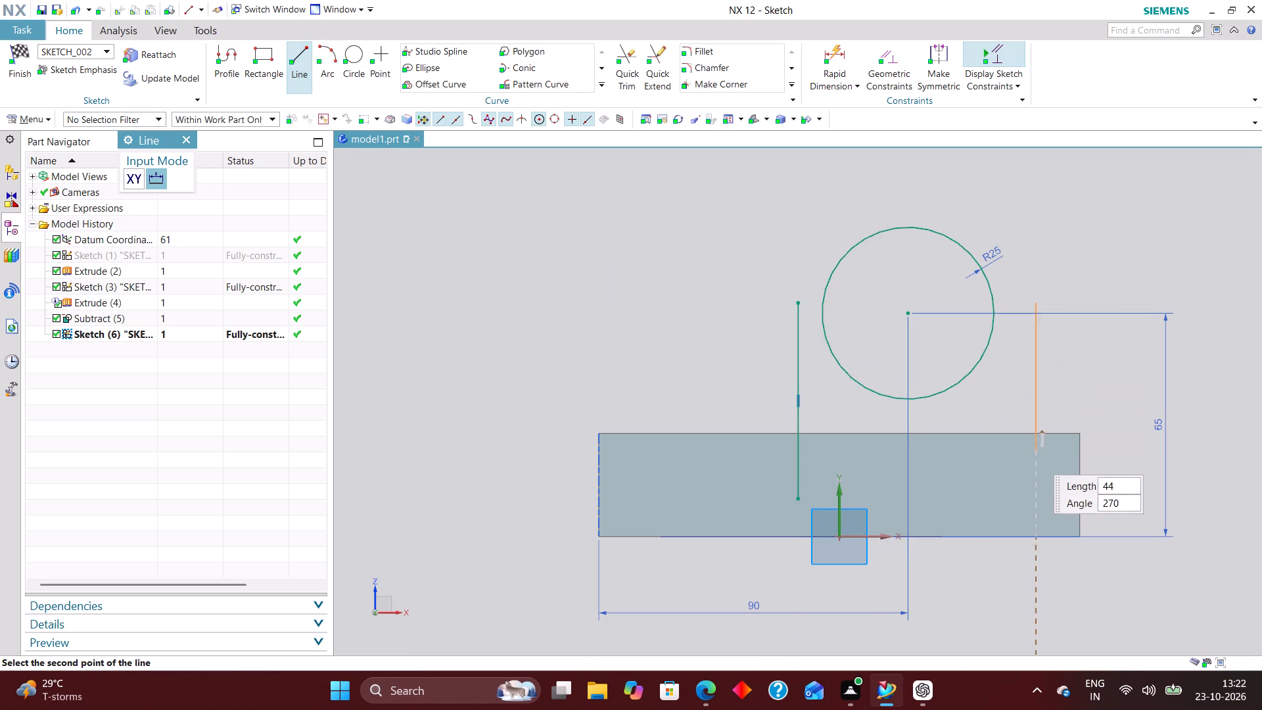
left_click(1037, 498)
Apply Tangent constraints between the circle and each of the two vertical lines.
left_click(877, 56)
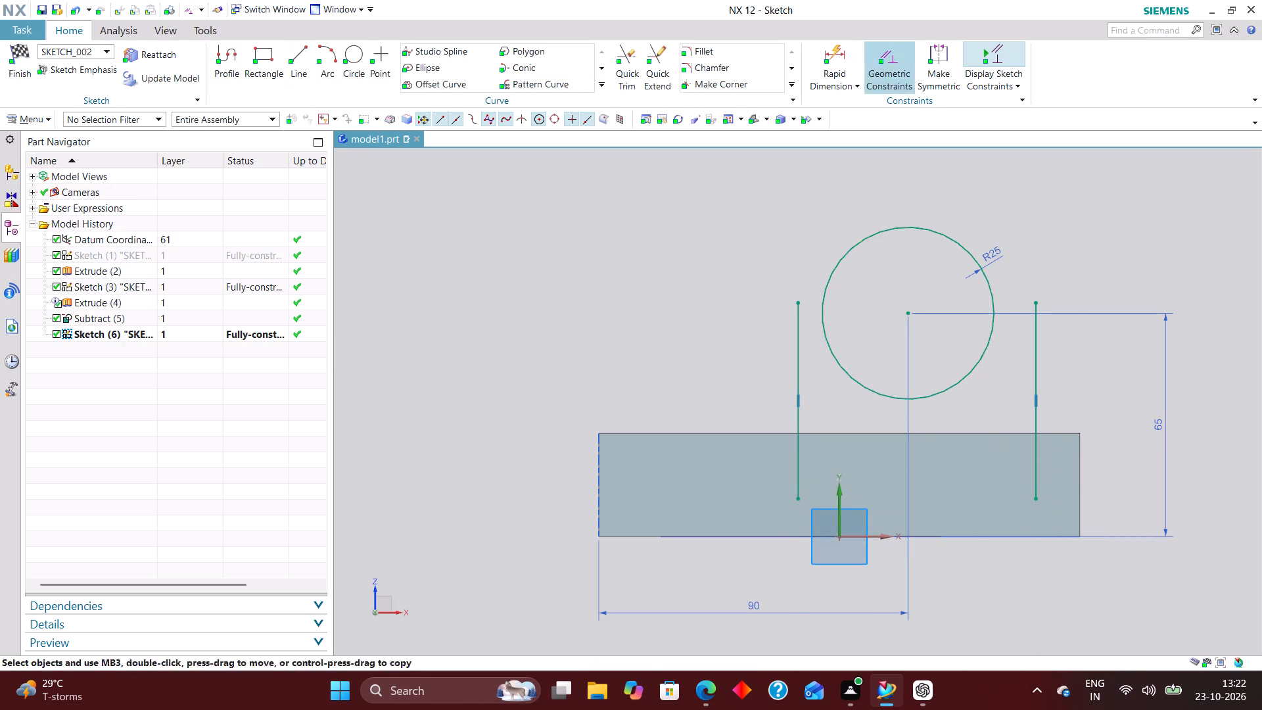
left_click(181, 187)
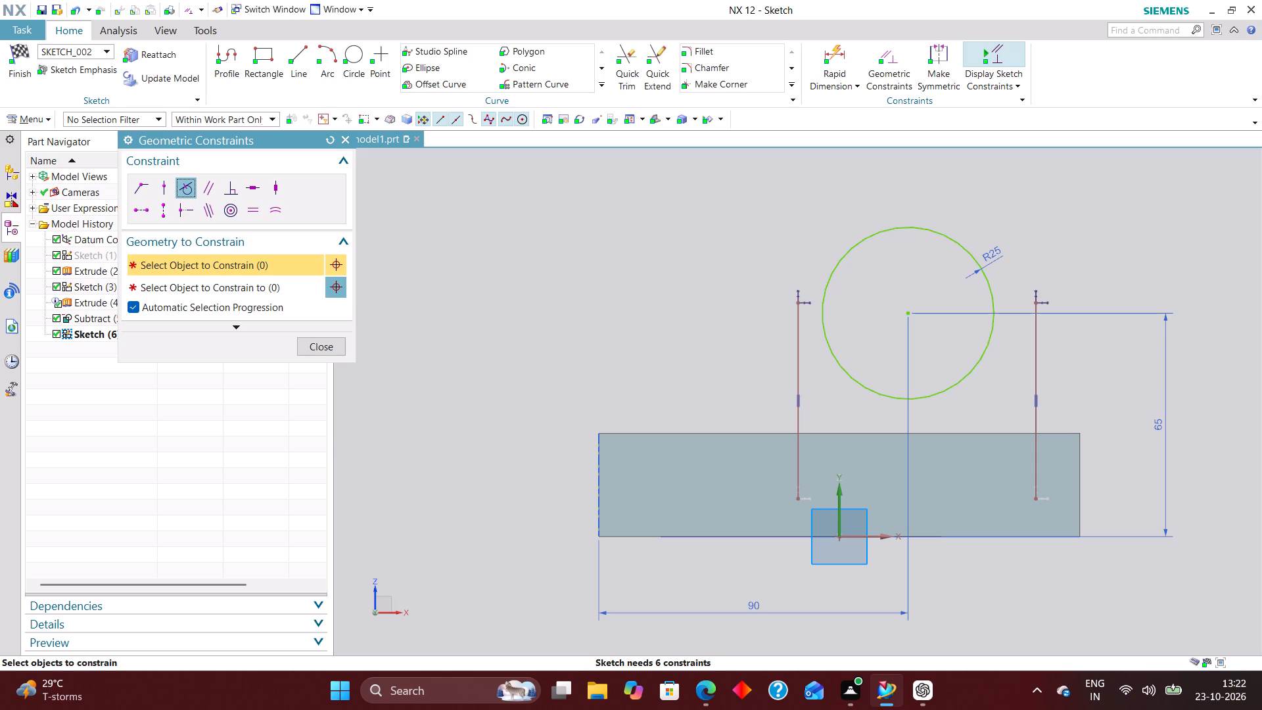
left_click(795, 342)
left_click(830, 342)
left_click(1037, 365)
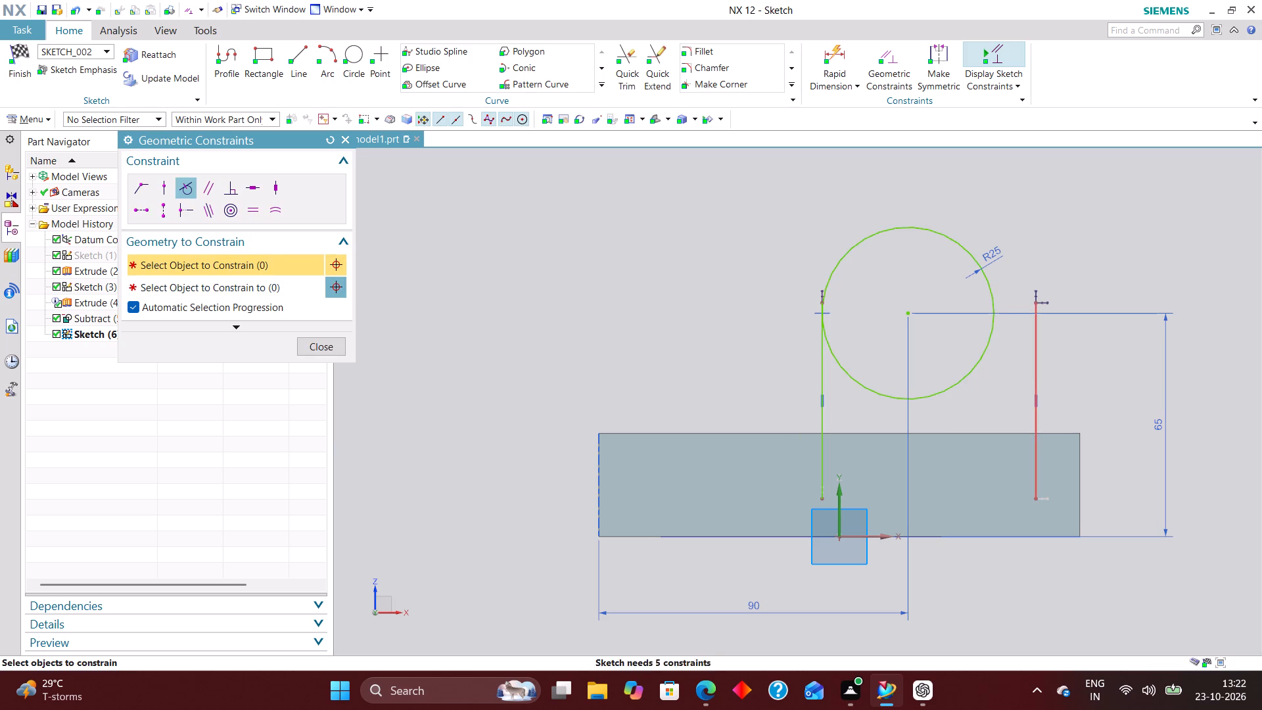
left_click(988, 349)
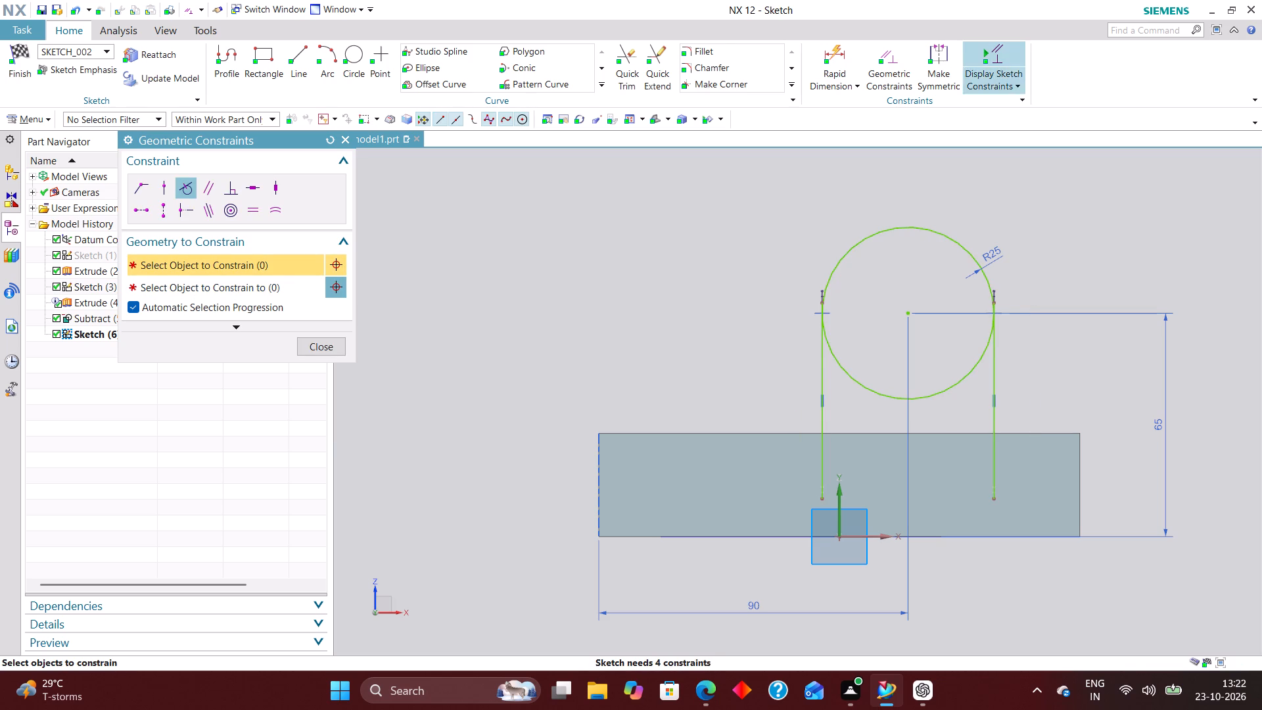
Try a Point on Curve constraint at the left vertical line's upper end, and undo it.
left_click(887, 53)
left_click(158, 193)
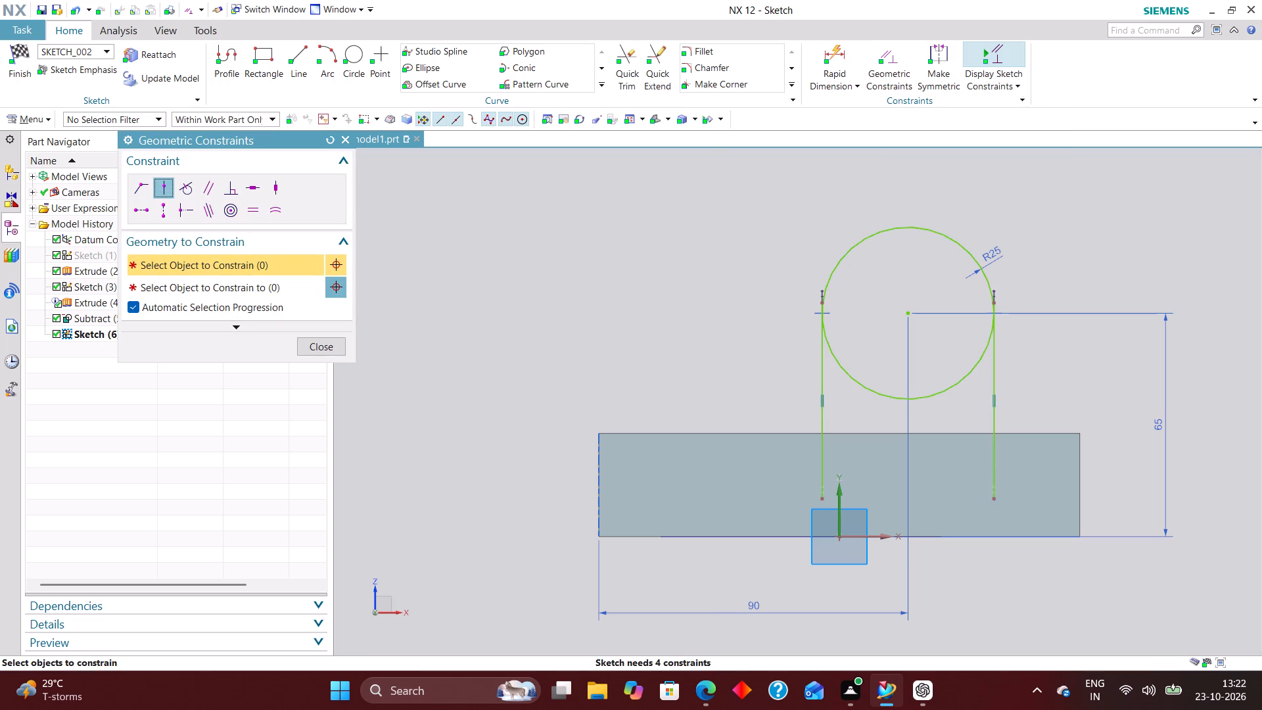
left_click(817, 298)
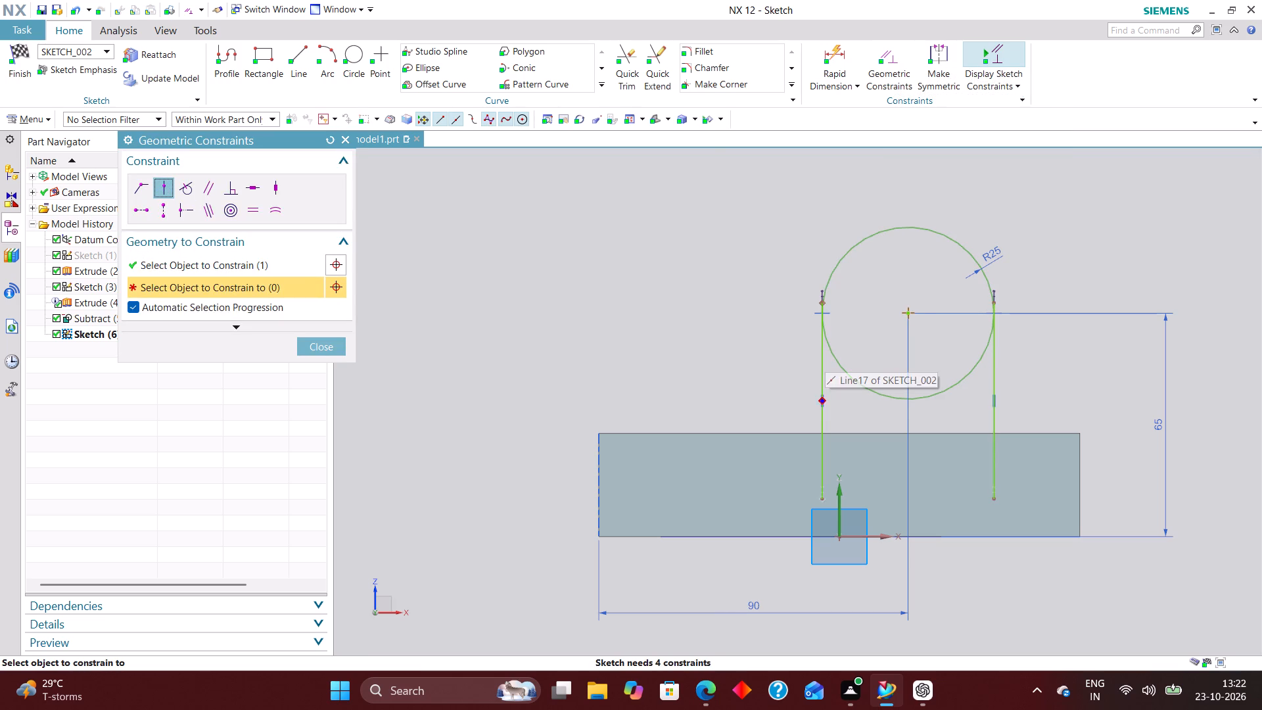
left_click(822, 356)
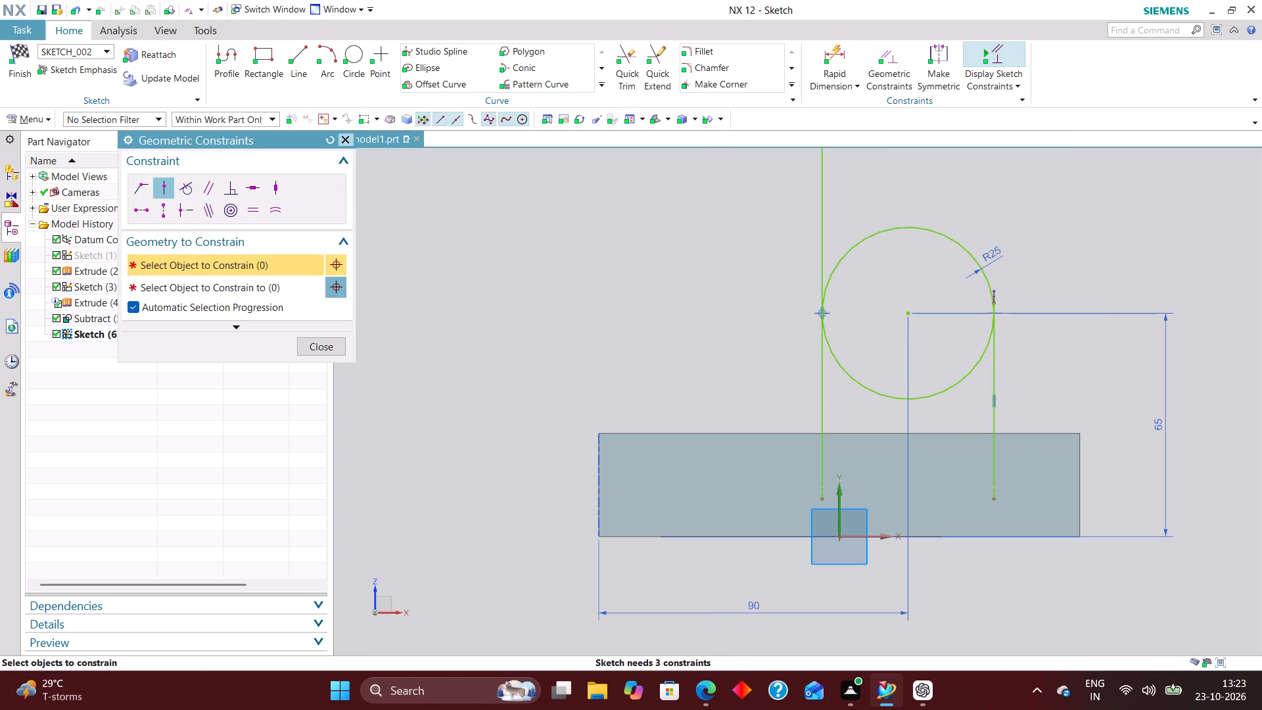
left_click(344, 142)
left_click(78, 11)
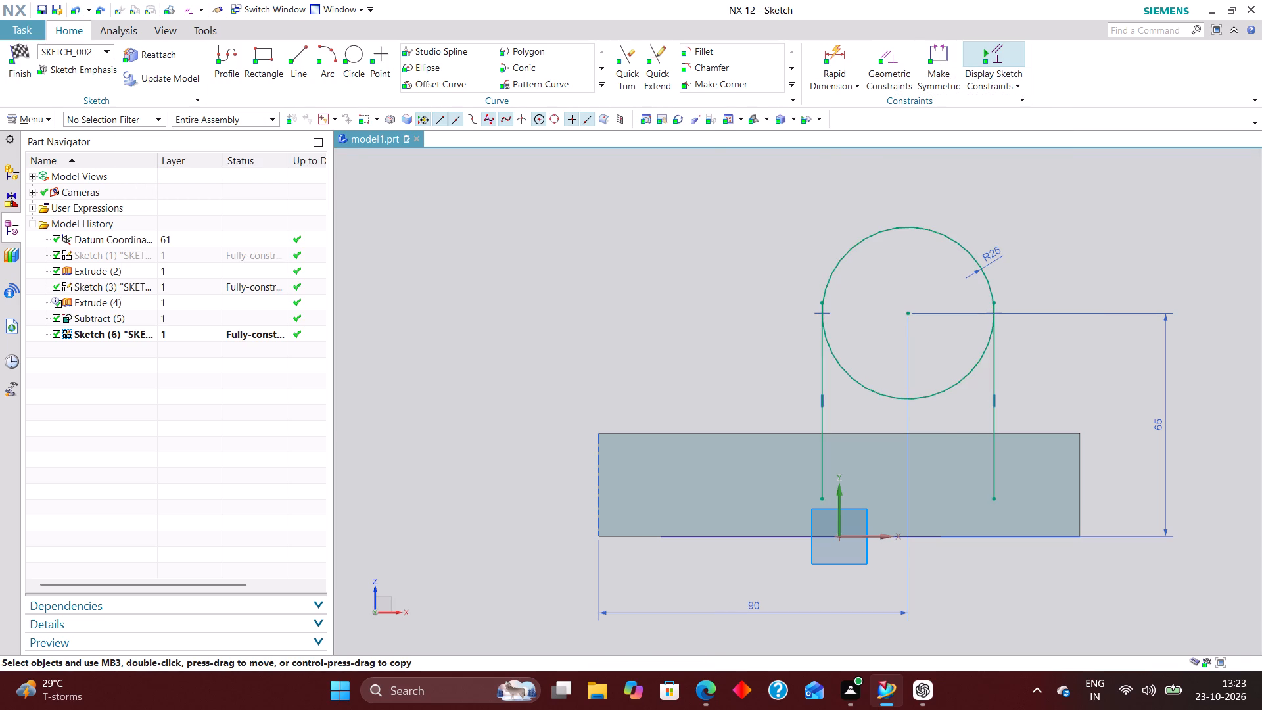
Constrain the upper endpoints of both vertical lines onto the circle with Point on Curve.
left_click(885, 51)
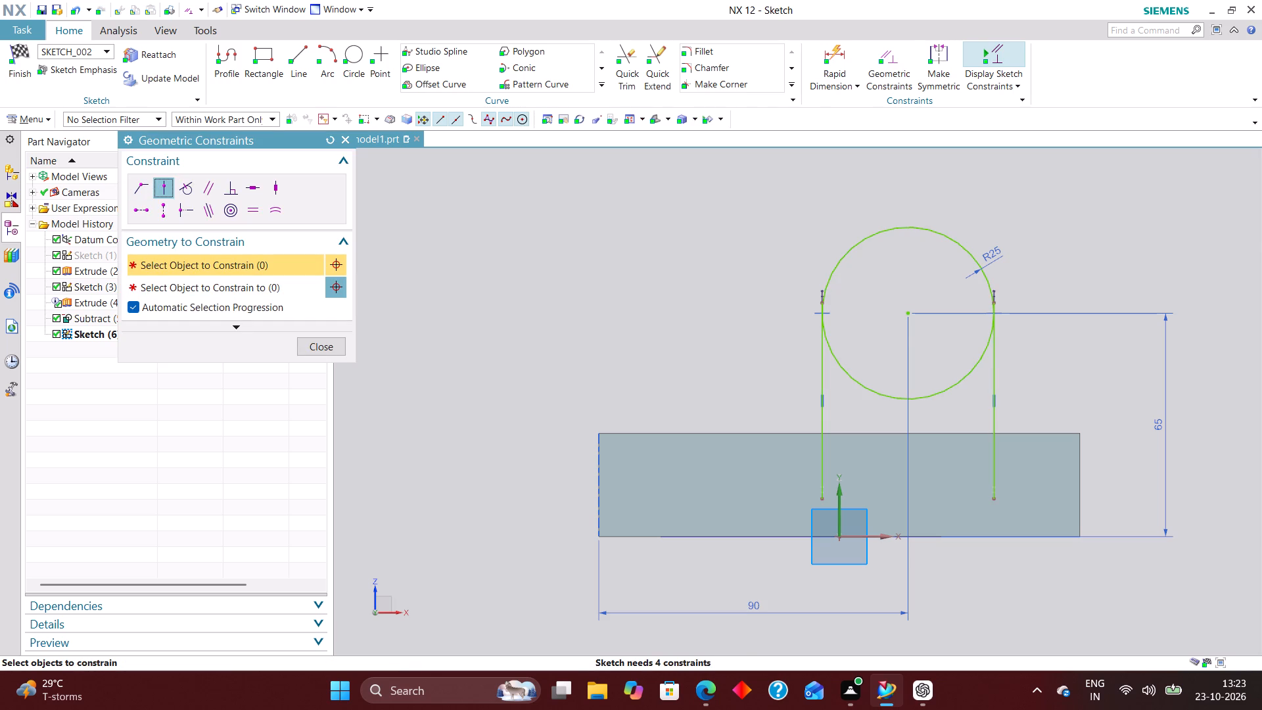
left_click(821, 298)
left_click(828, 279)
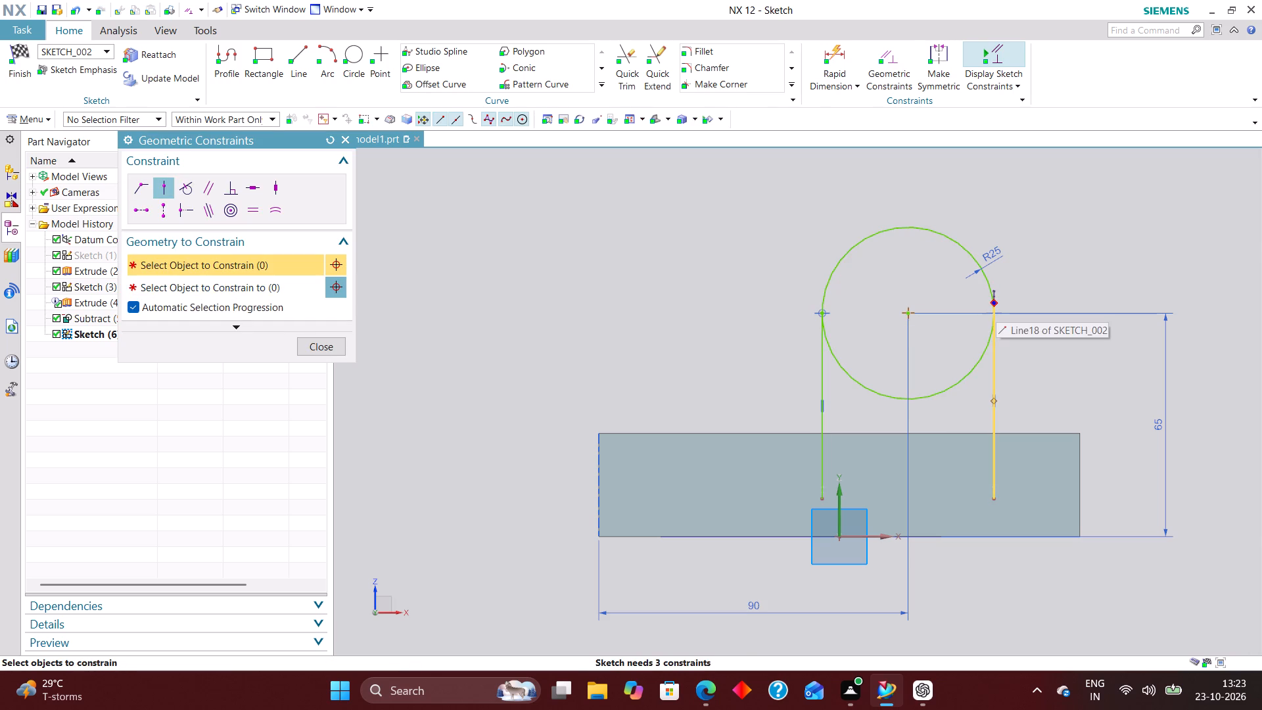
left_click(997, 303)
left_click(989, 277)
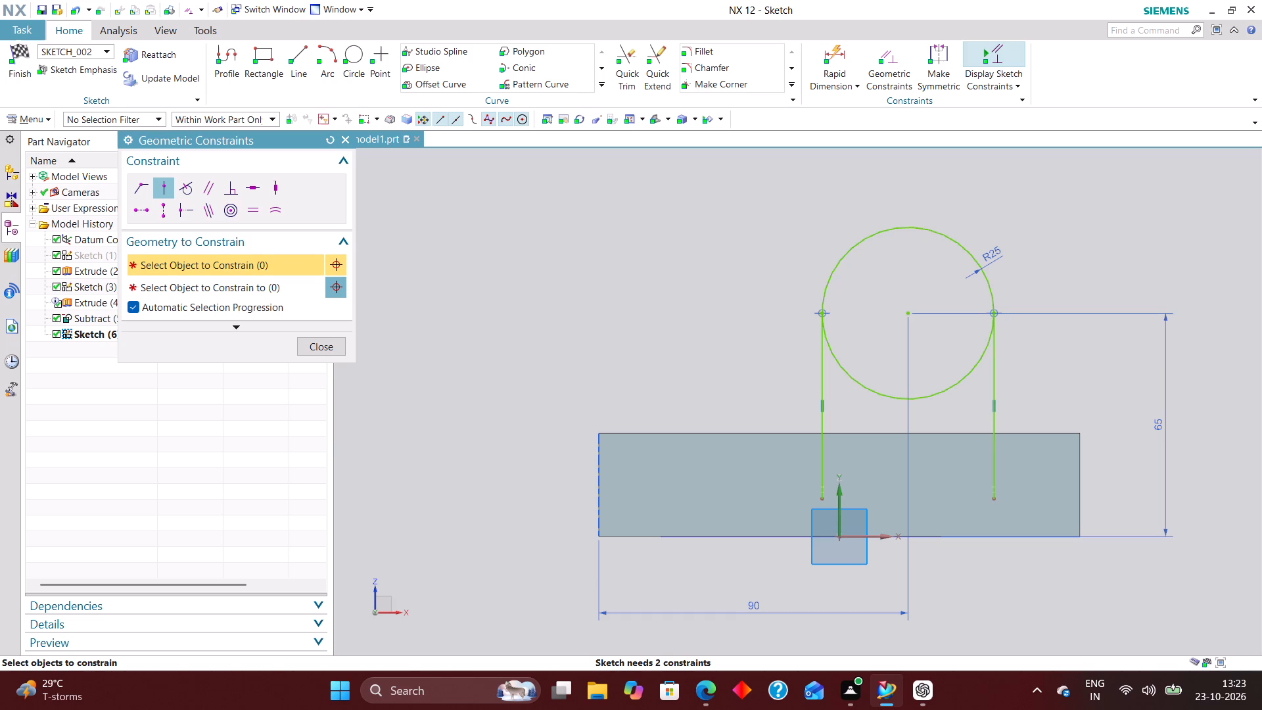
Stretch the left vertical line's lower endpoint to below the base block's bottom edge.
left_click(295, 51)
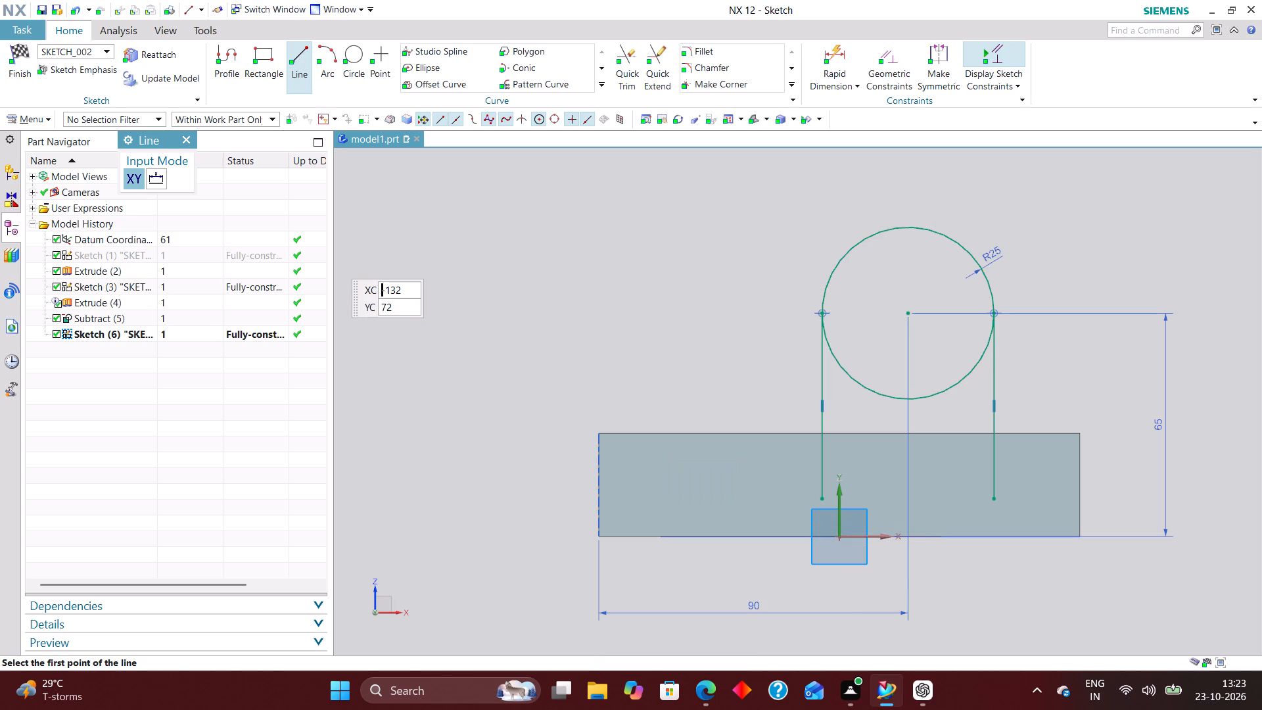
left_click(186, 140)
left_click_drag(820, 499, 813, 576)
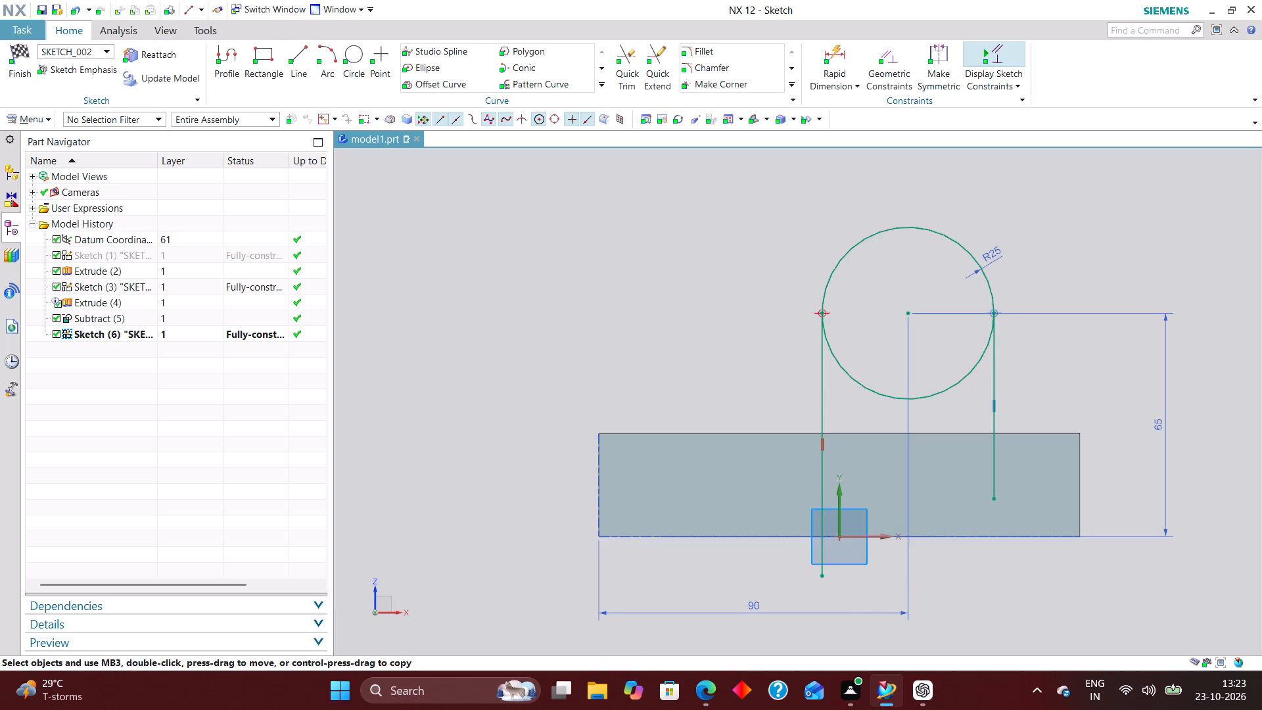
Draw a horizontal line from the left line's lower endpoint to just past the right vertical line.
scroll(818, 525, "up", 5)
right_click_drag(831, 536, 782, 537)
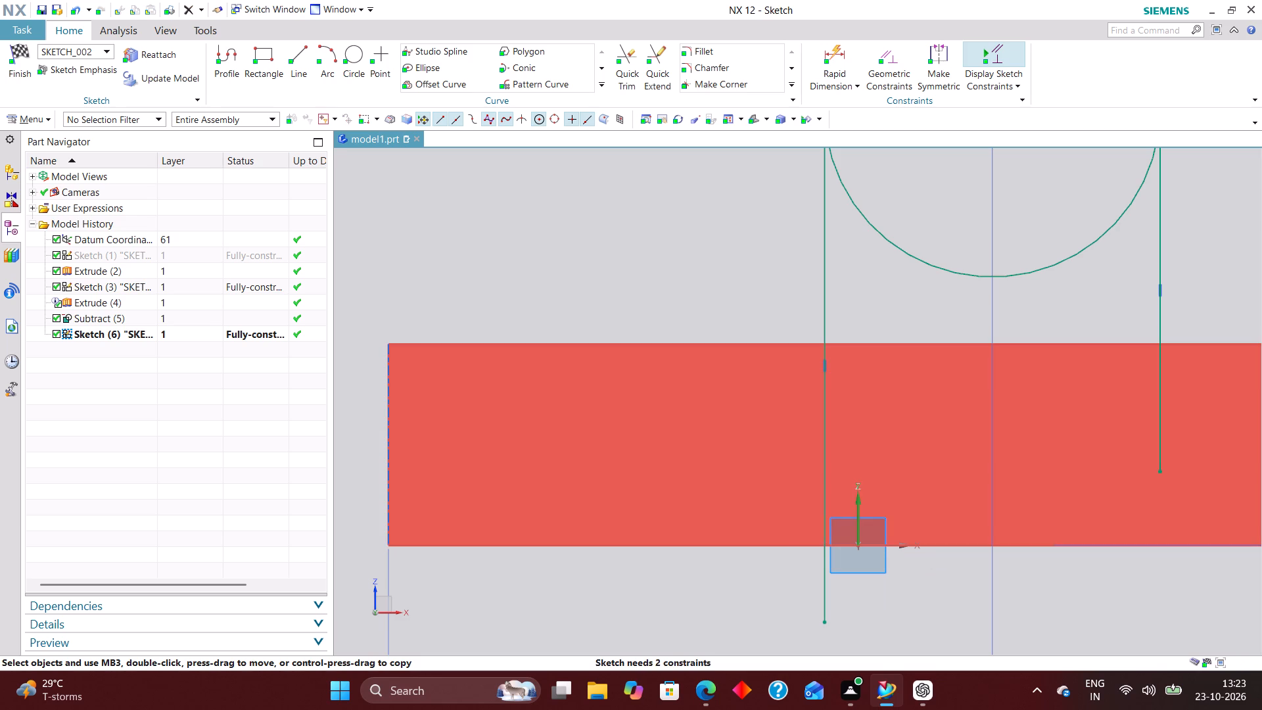
scroll(762, 377, "down", 3)
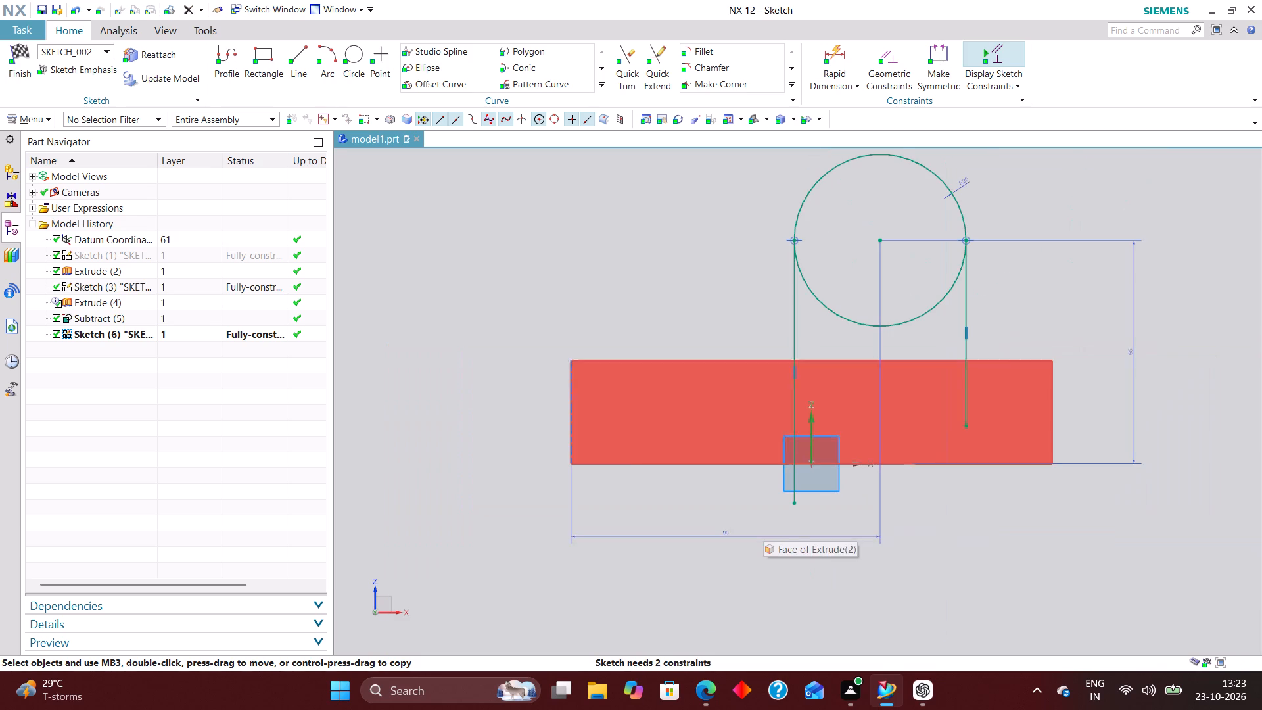
left_click(297, 55)
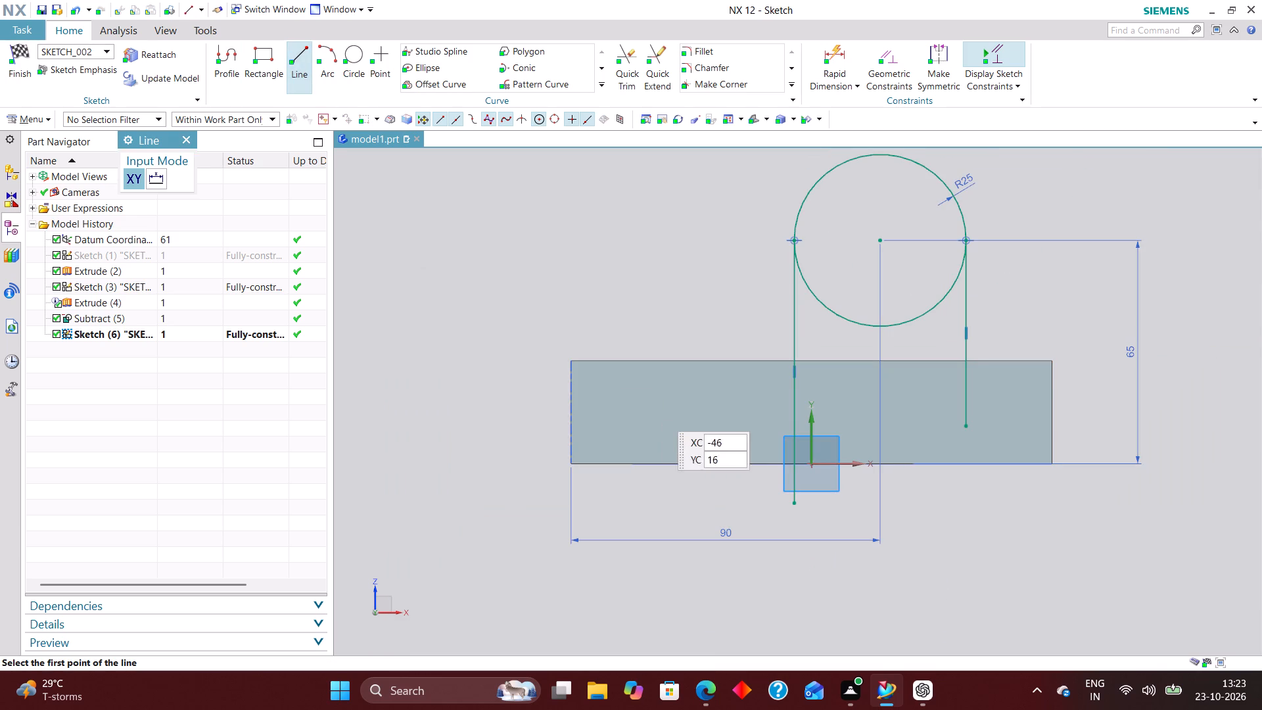
left_click(793, 505)
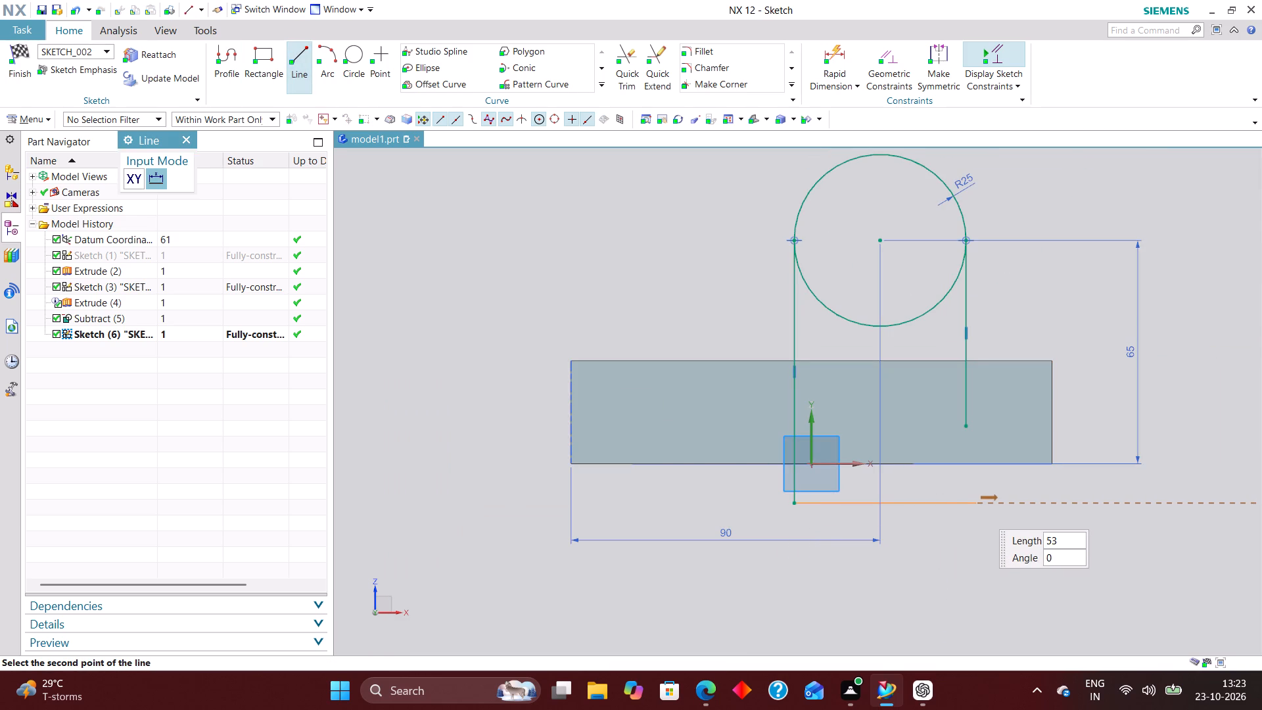
left_click(973, 508)
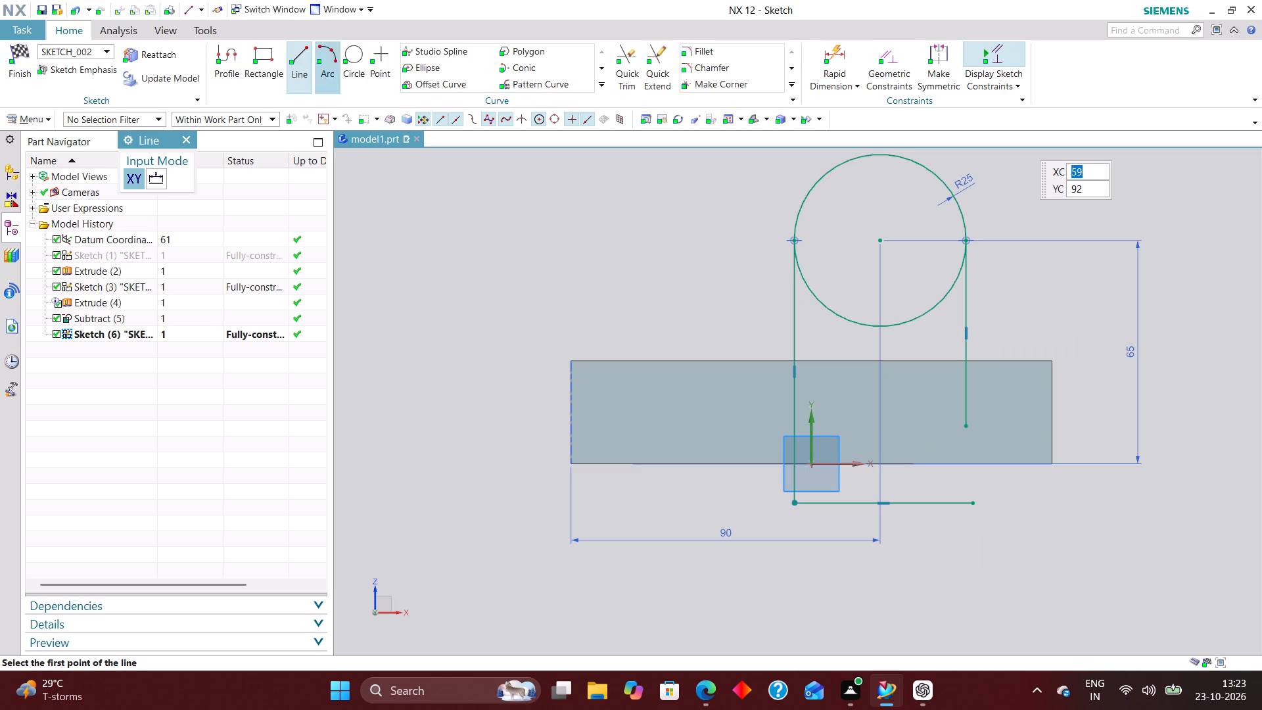
Make a corner between the right vertical line and the lower horizontal line.
left_click(722, 87)
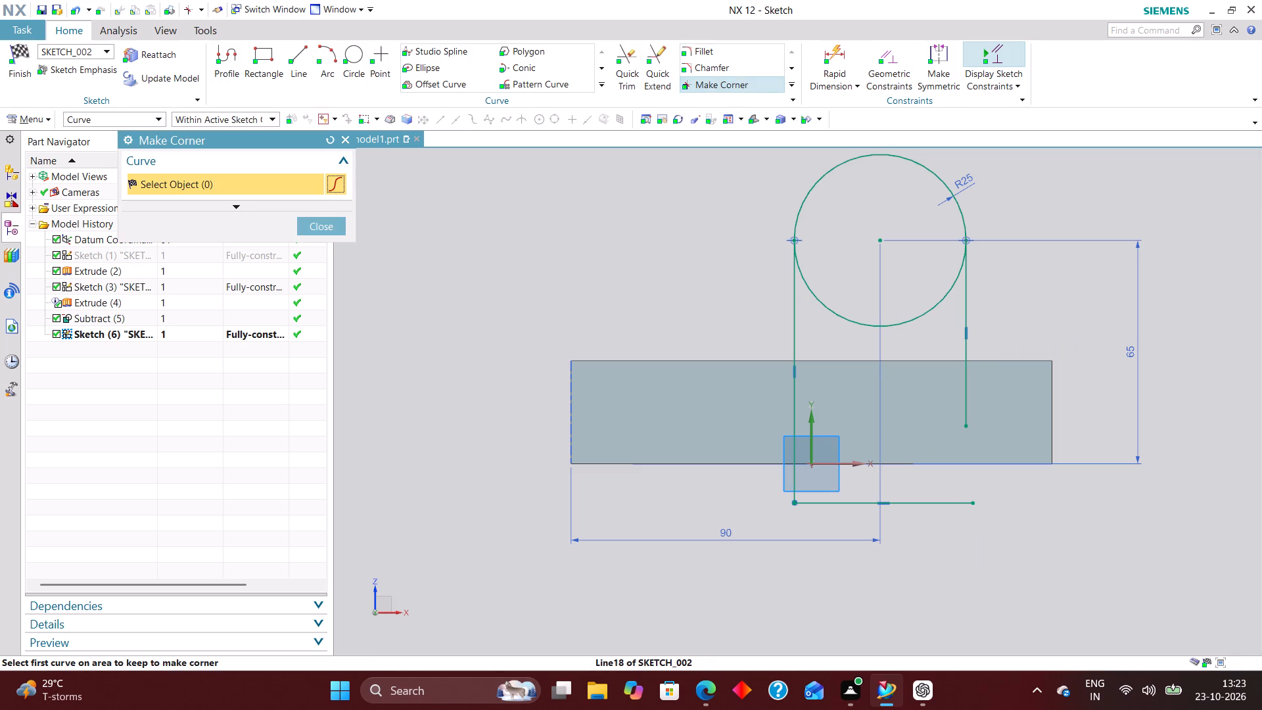
left_click(966, 390)
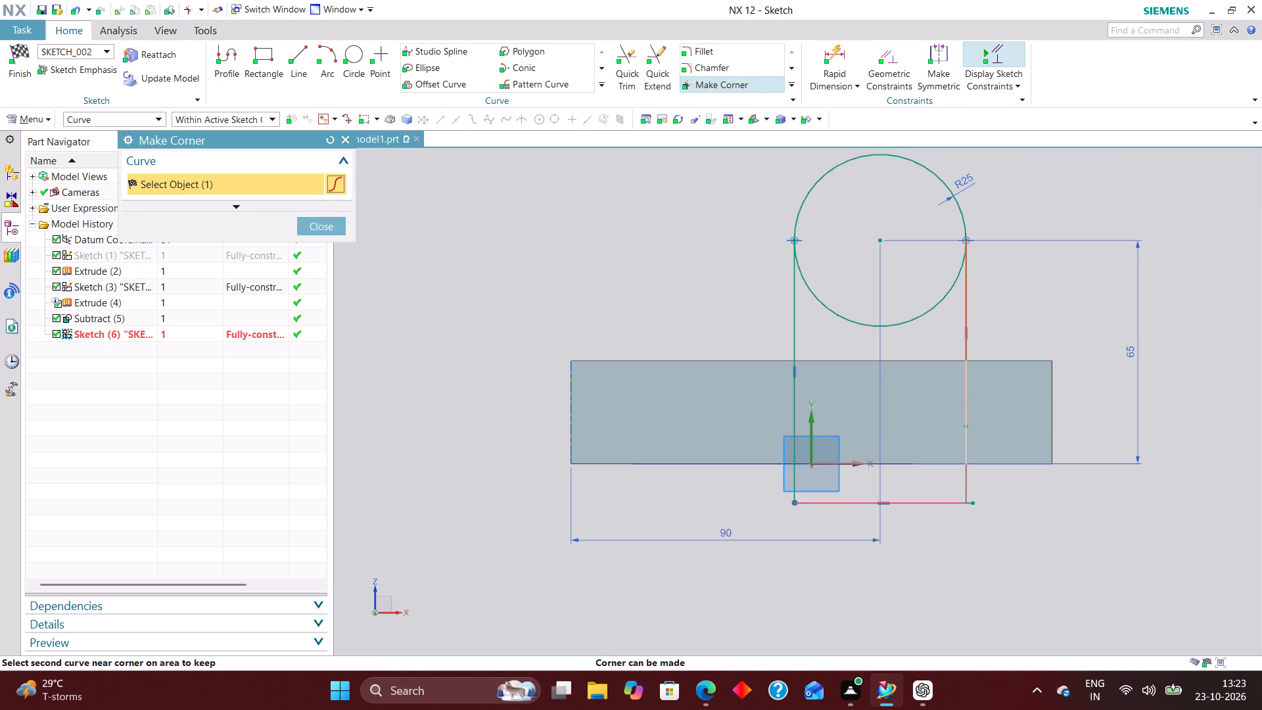
left_click(957, 506)
left_click(326, 219)
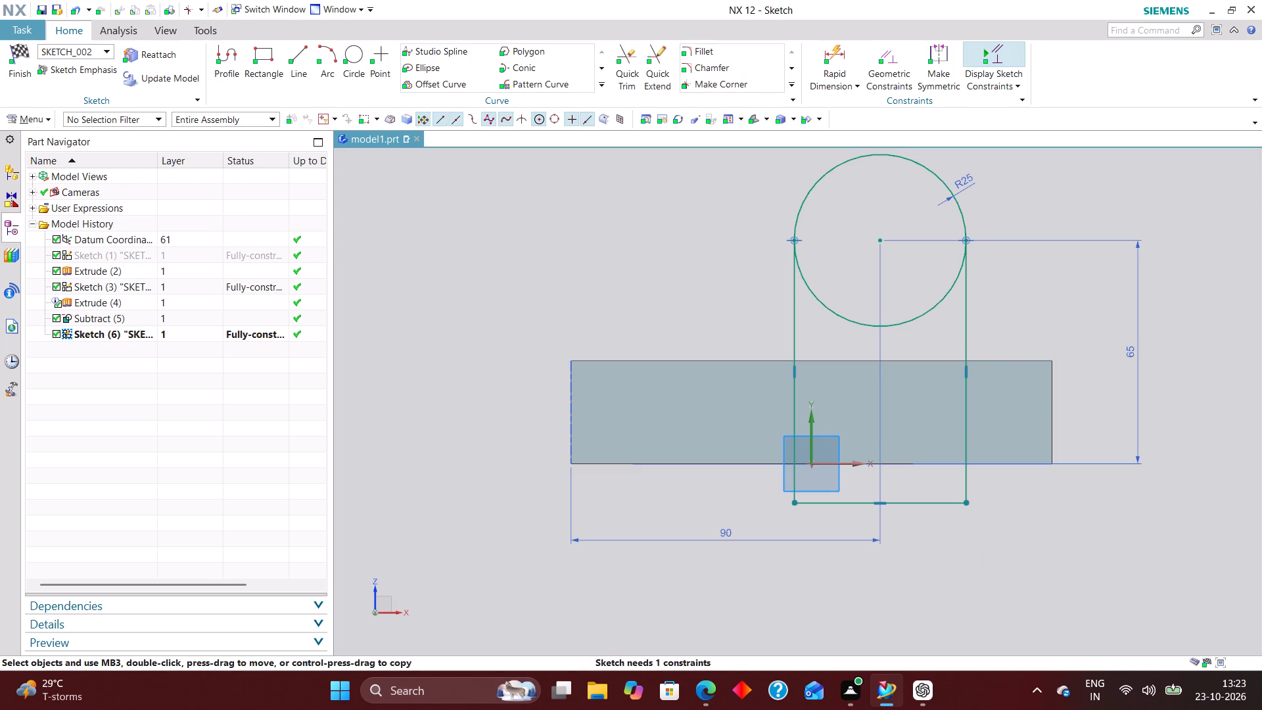
Constrain the lower horizontal line onto the base block's bottom edge with Point on Curve.
left_click(885, 61)
left_click(882, 506)
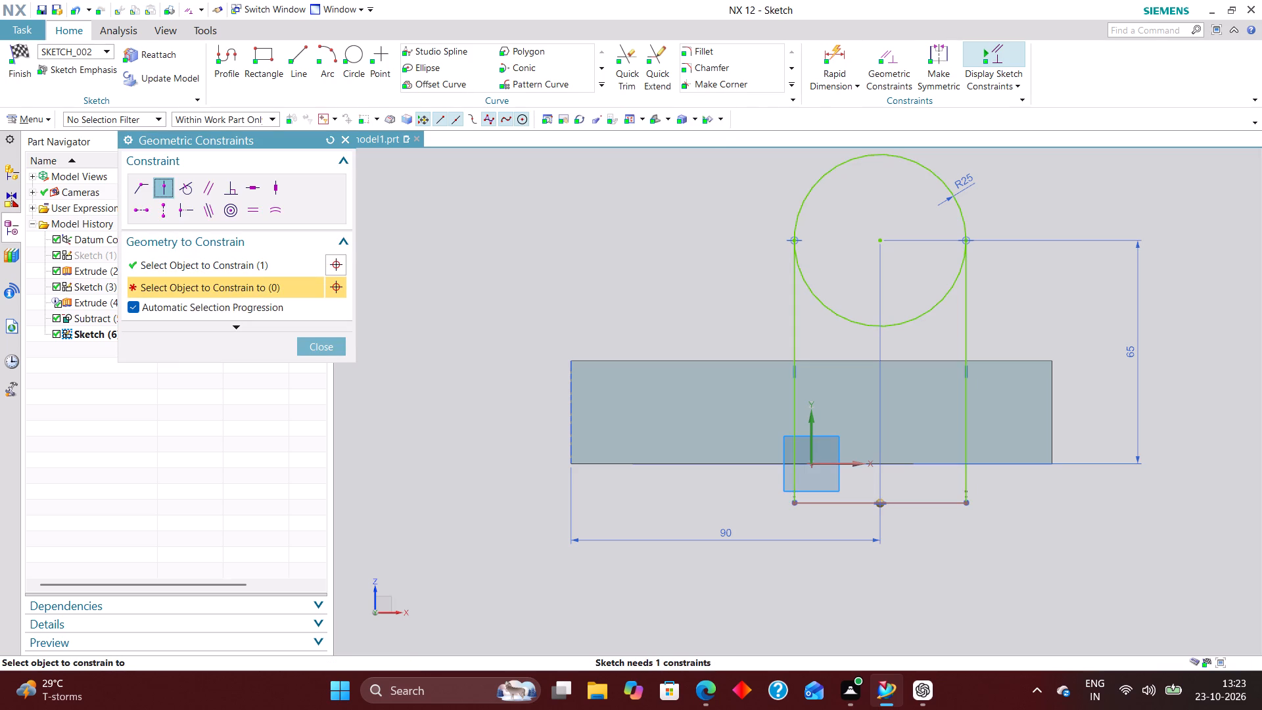
left_click(851, 464)
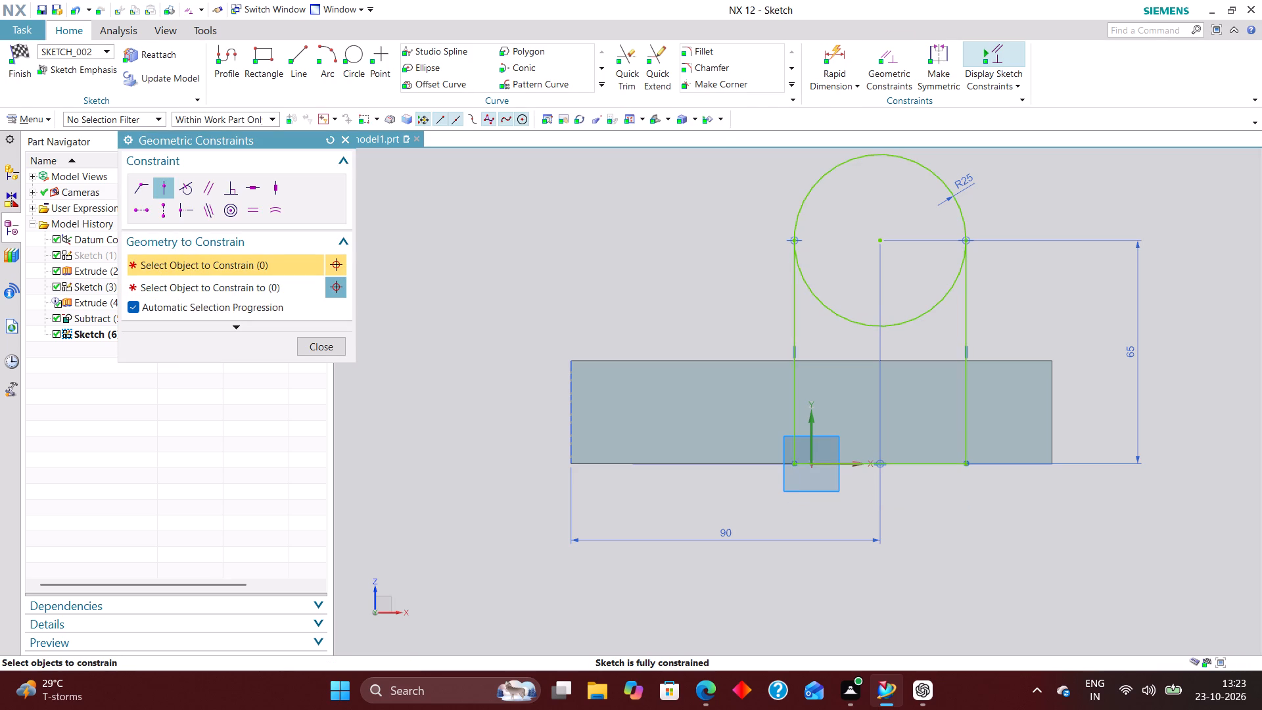
Trim away the circle's lower arc between the vertical lines and finish the lug sketch.
left_click(625, 60)
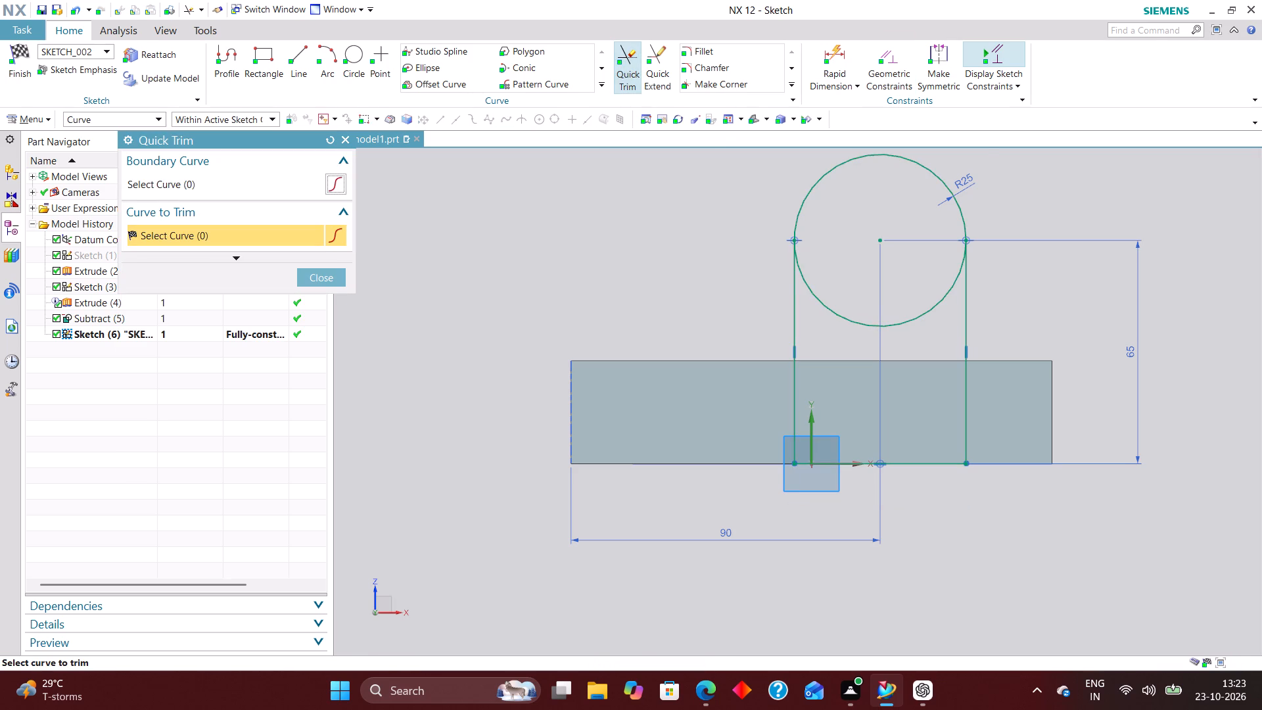
left_click(854, 318)
left_click(318, 276)
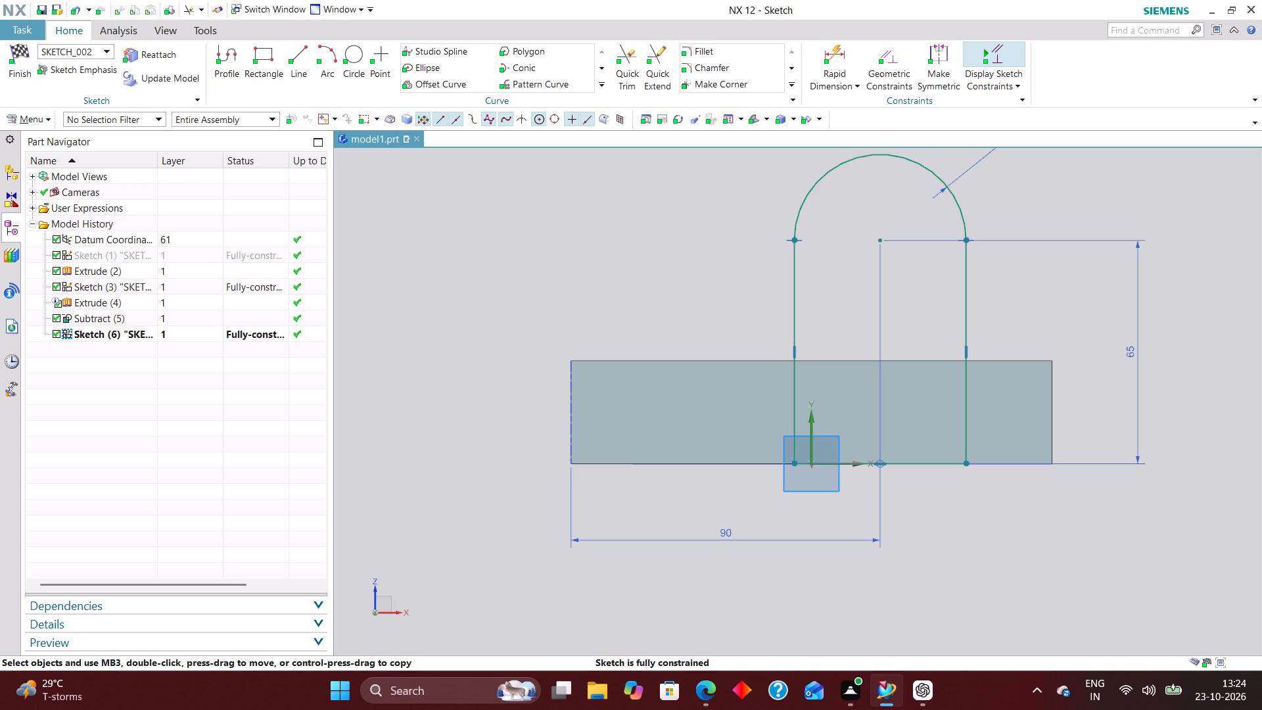
left_click(24, 45)
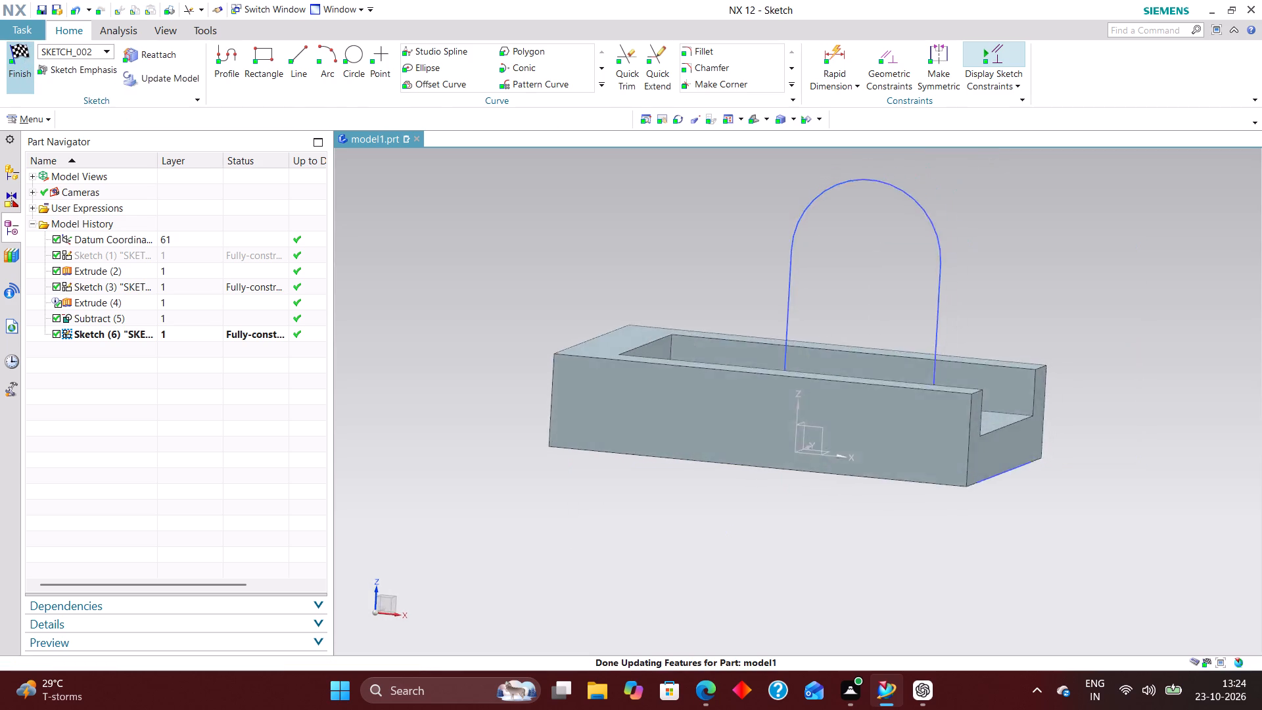
Start extruding the R25 lug profile and set its end distance to 41 mm, flush with the base's outer side.
left_click(181, 53)
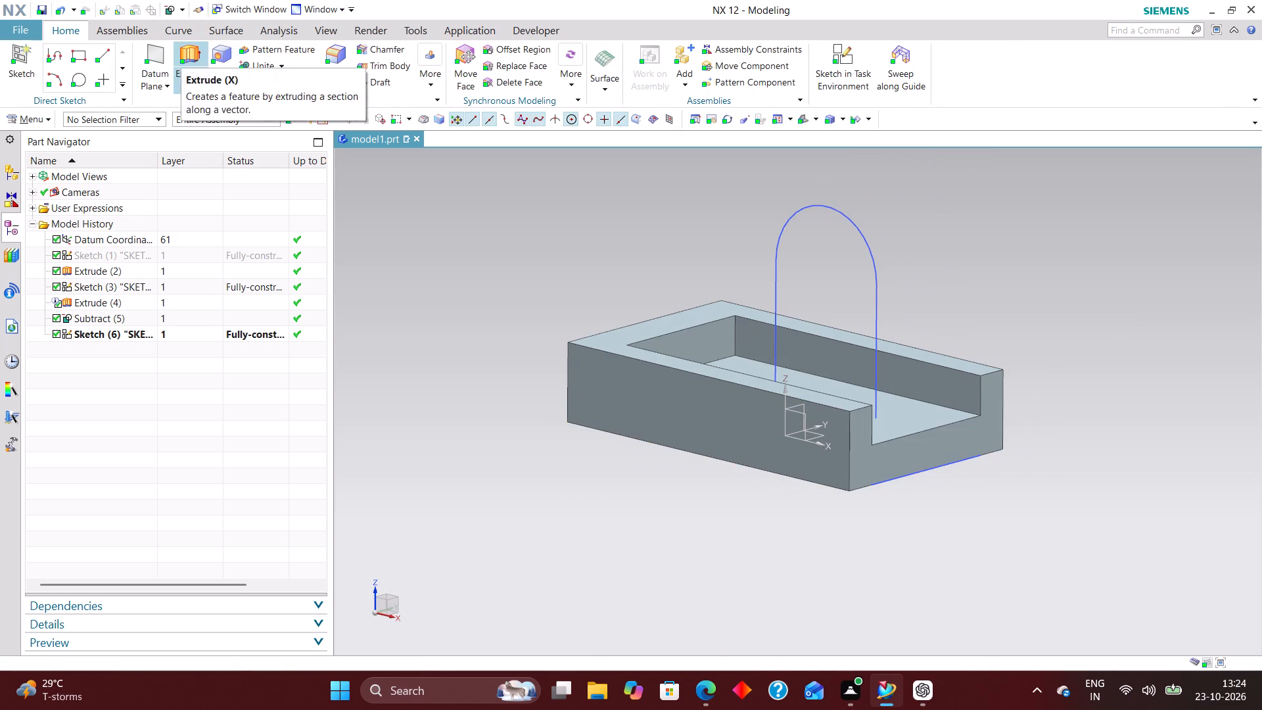
left_click(851, 217)
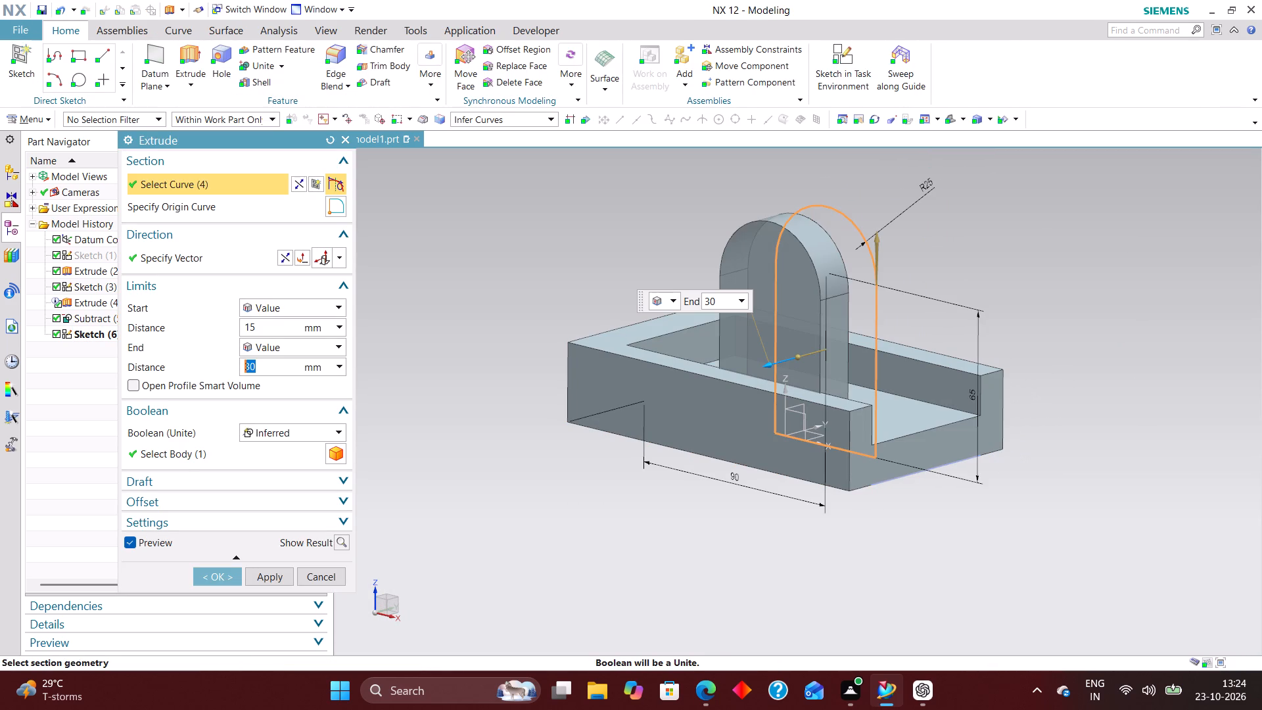
middle_click_drag(1097, 329, 1056, 326)
right_click_drag(1110, 295, 1046, 291)
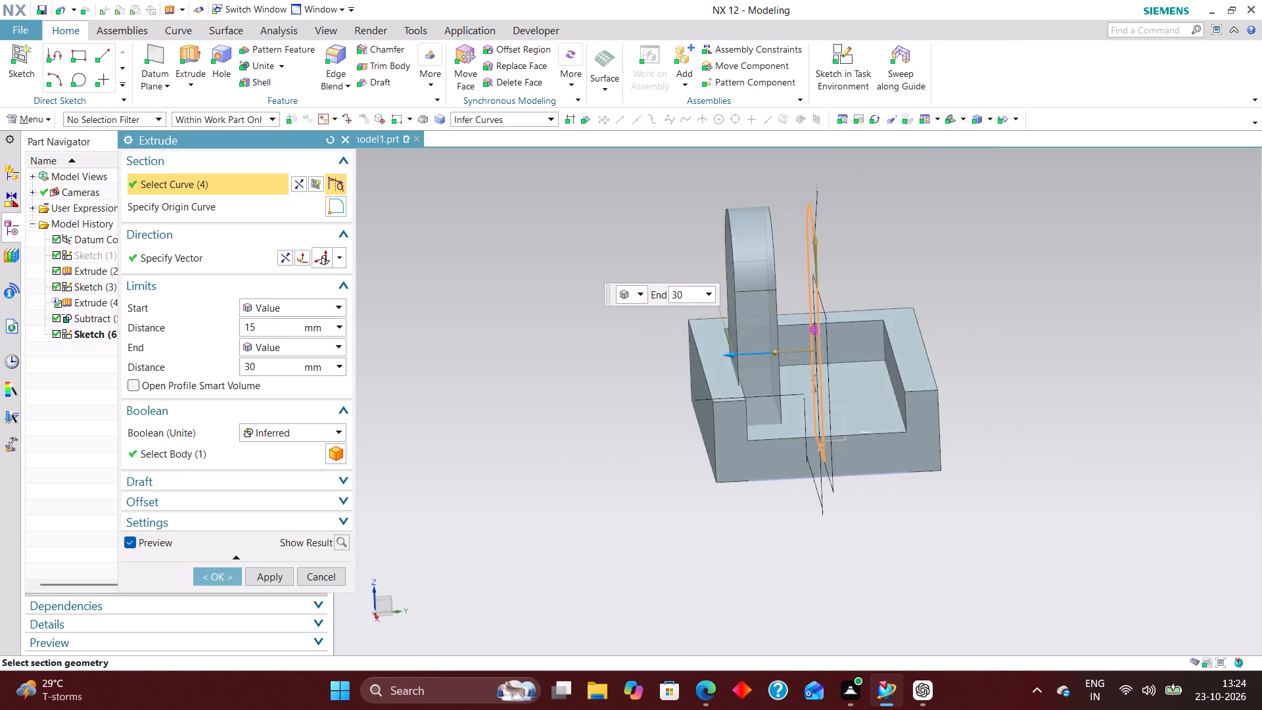
scroll(726, 341, "up", 4)
left_click_drag(736, 355, 727, 354)
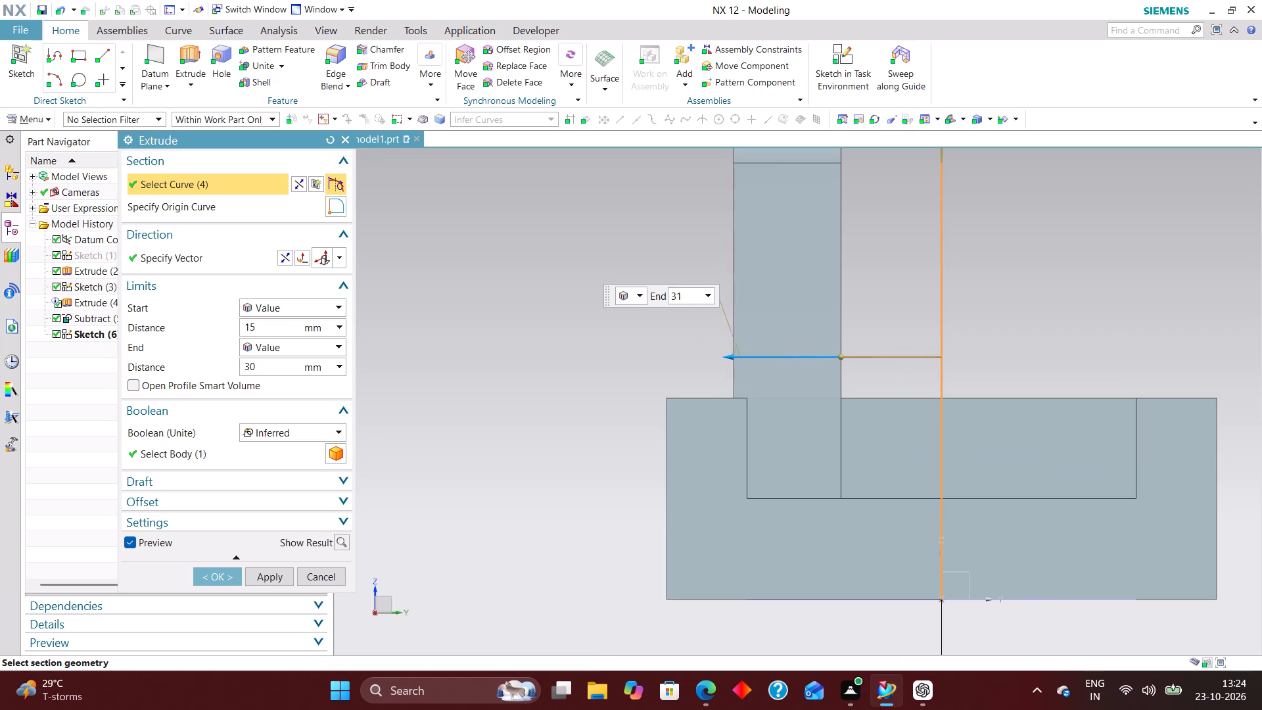
left_click_drag(727, 354, 663, 349)
scroll(928, 358, "down", 5)
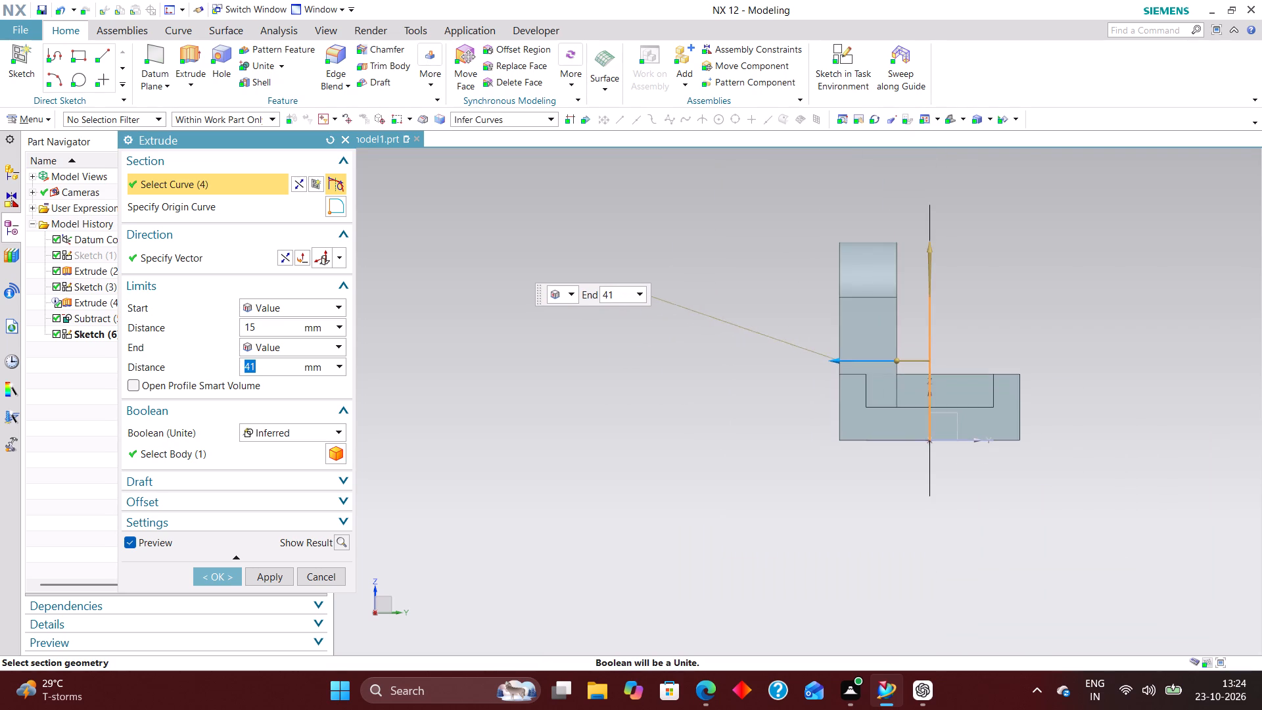
Set the lug extrusion's start distance to 19 mm and create it united with the base.
scroll(896, 340, "up", 3)
left_click_drag(899, 380, 848, 383)
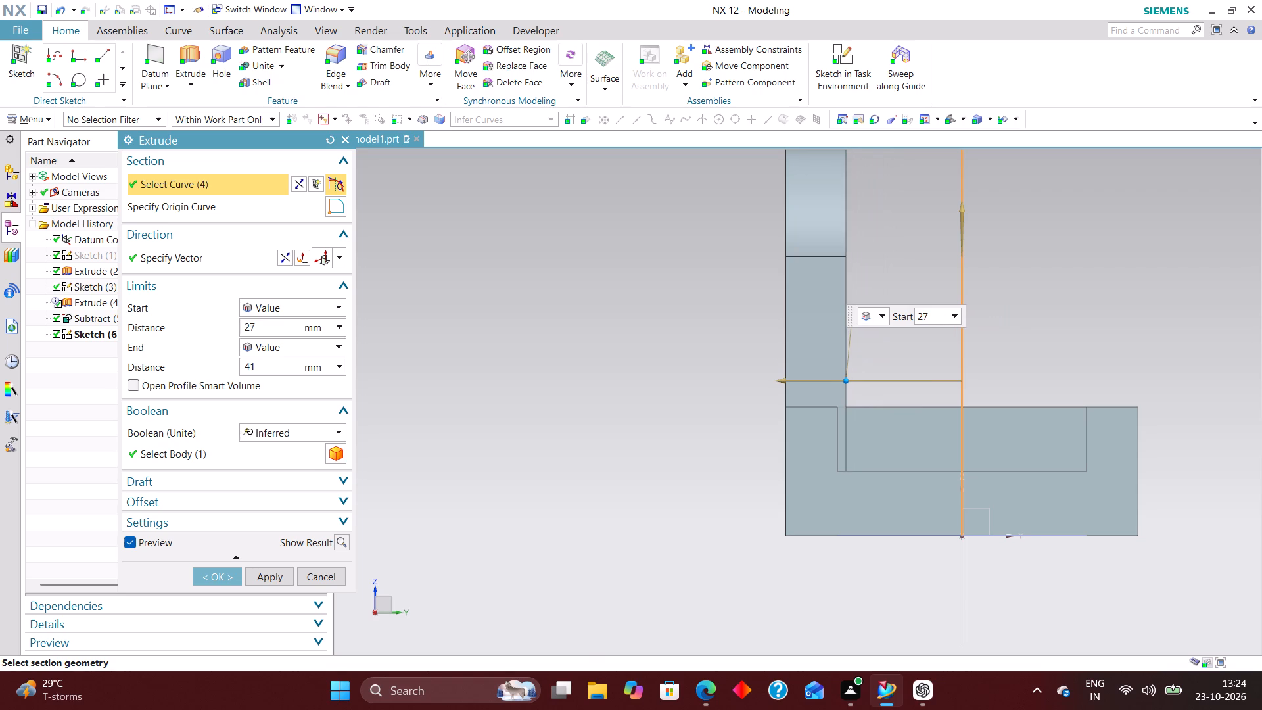
left_click_drag(848, 383, 839, 383)
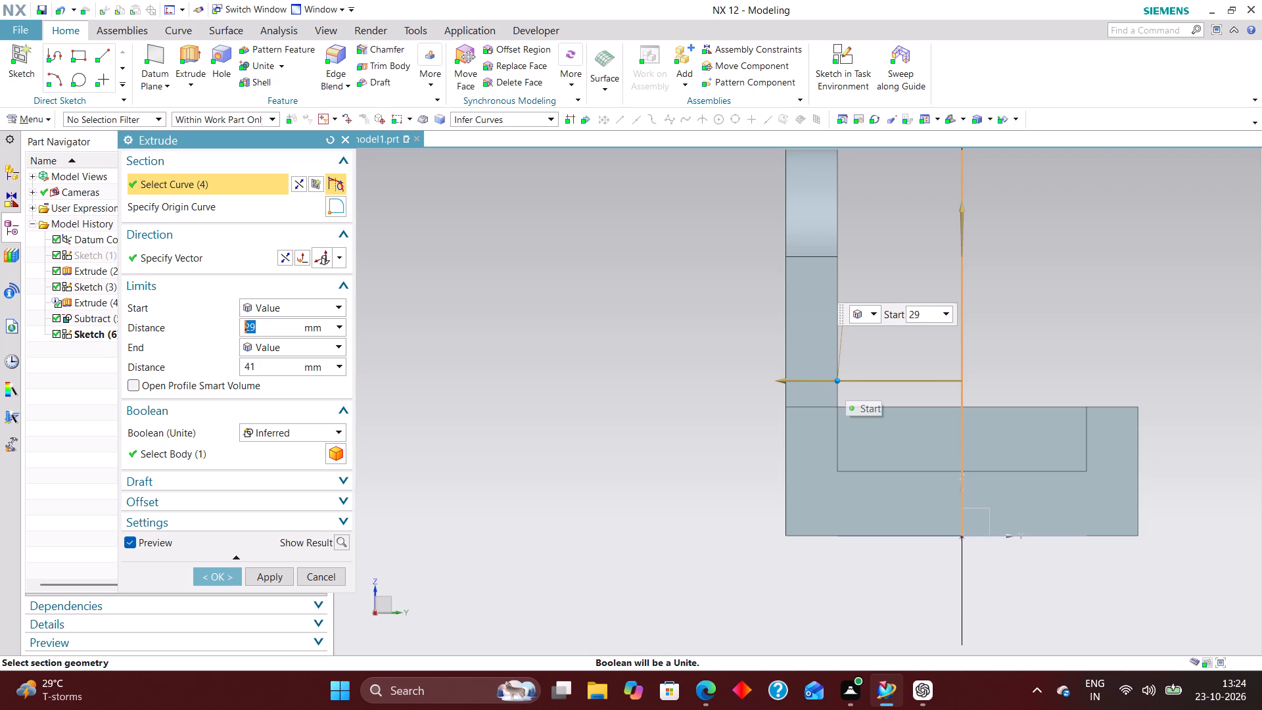
scroll(855, 383, "up", 3)
left_click_drag(817, 380, 827, 380)
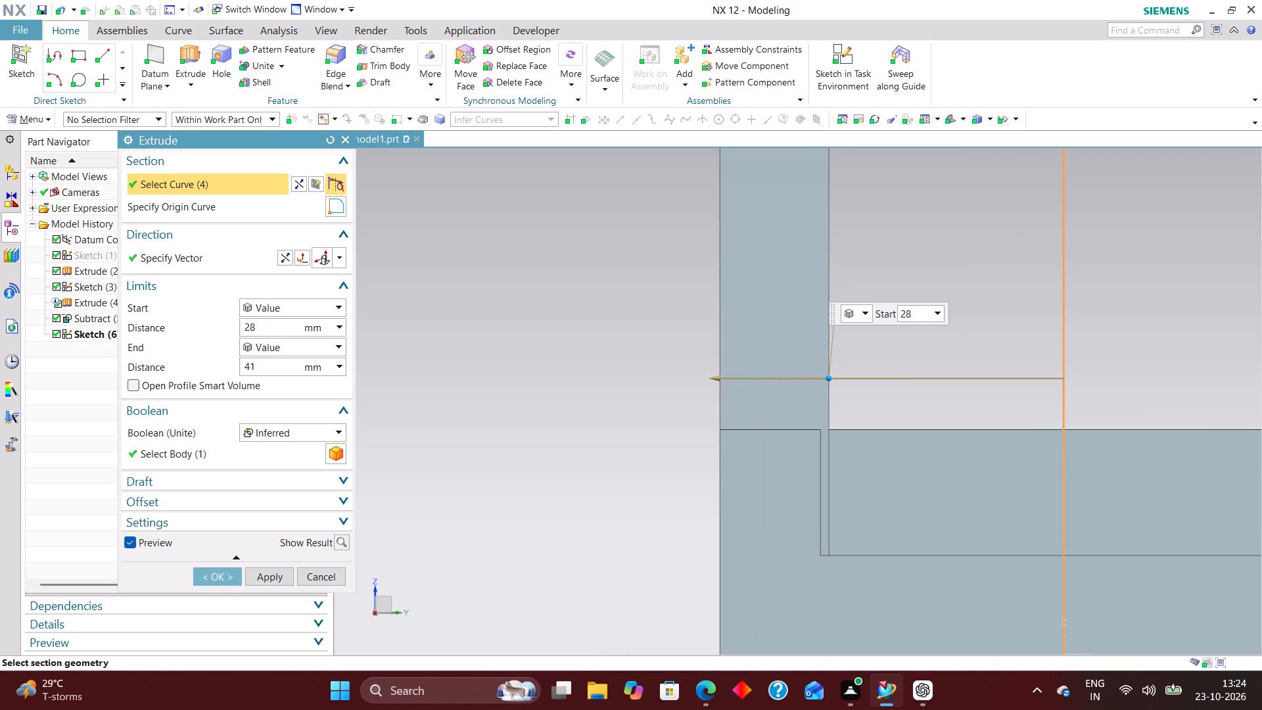
left_click_drag(827, 380, 845, 379)
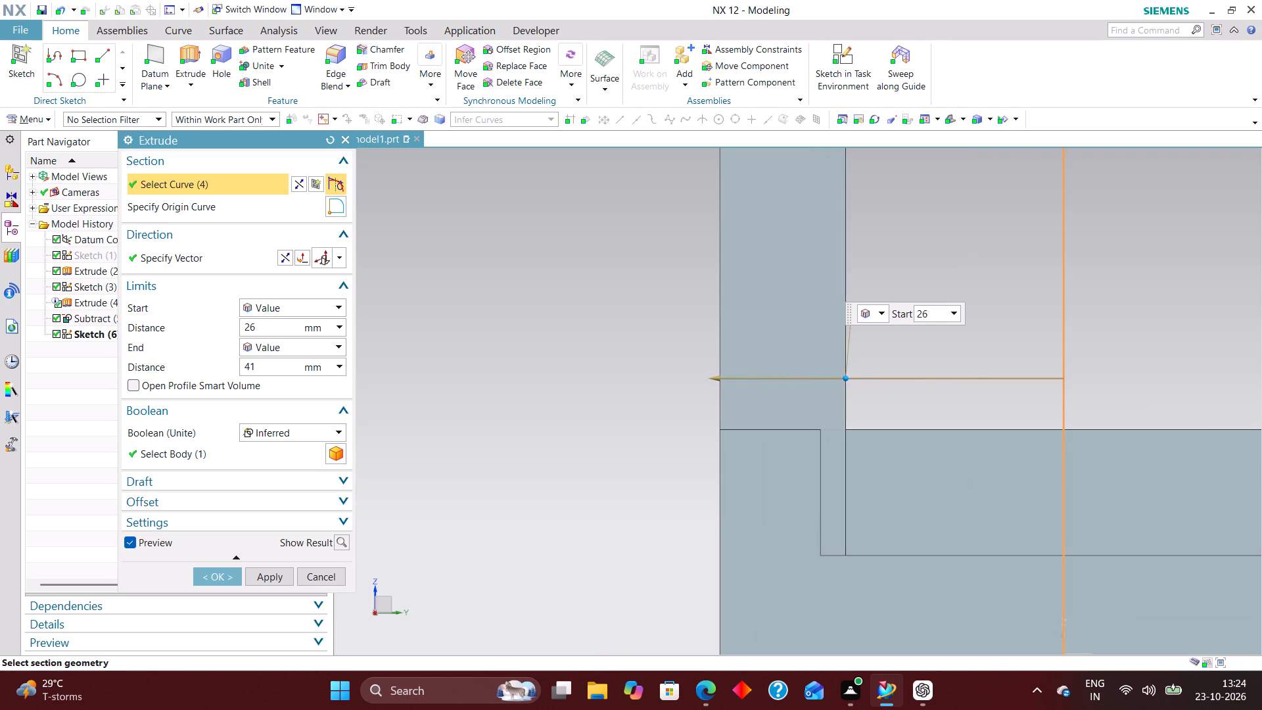
left_click_drag(845, 379, 906, 378)
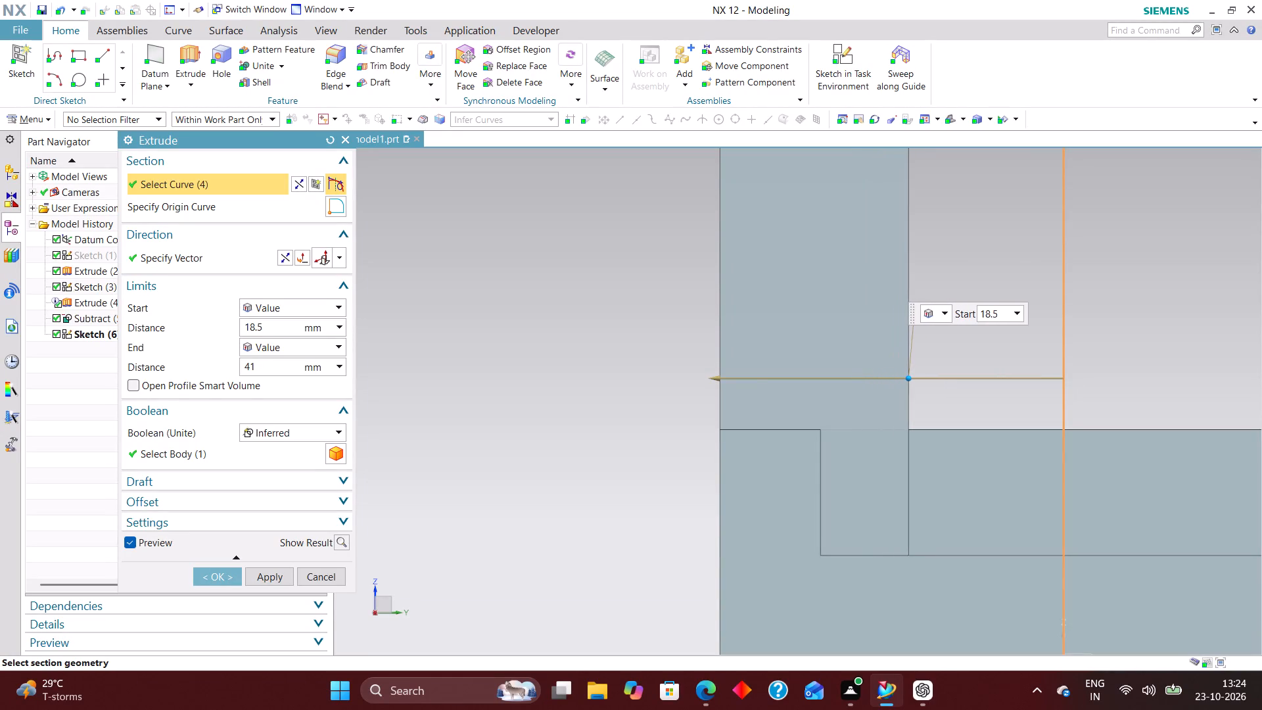
left_click_drag(906, 378, 906, 378)
left_click_drag(906, 378, 902, 379)
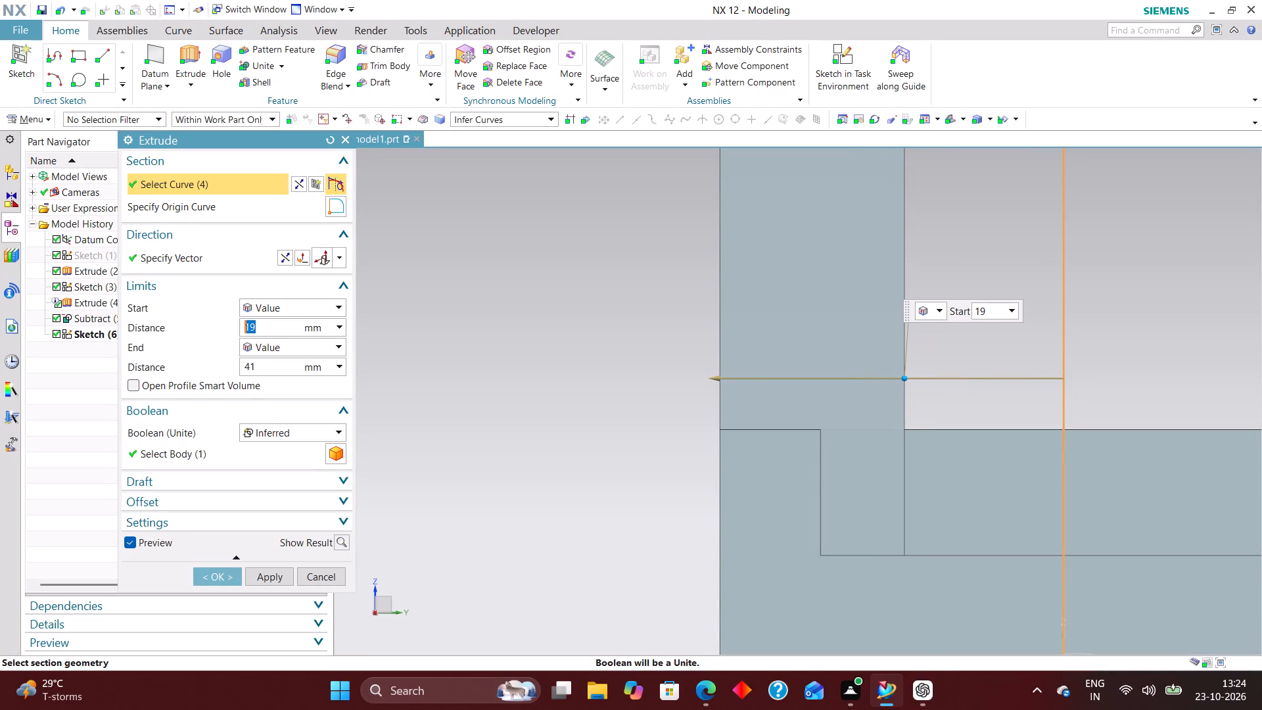
scroll(771, 404, "down", 4)
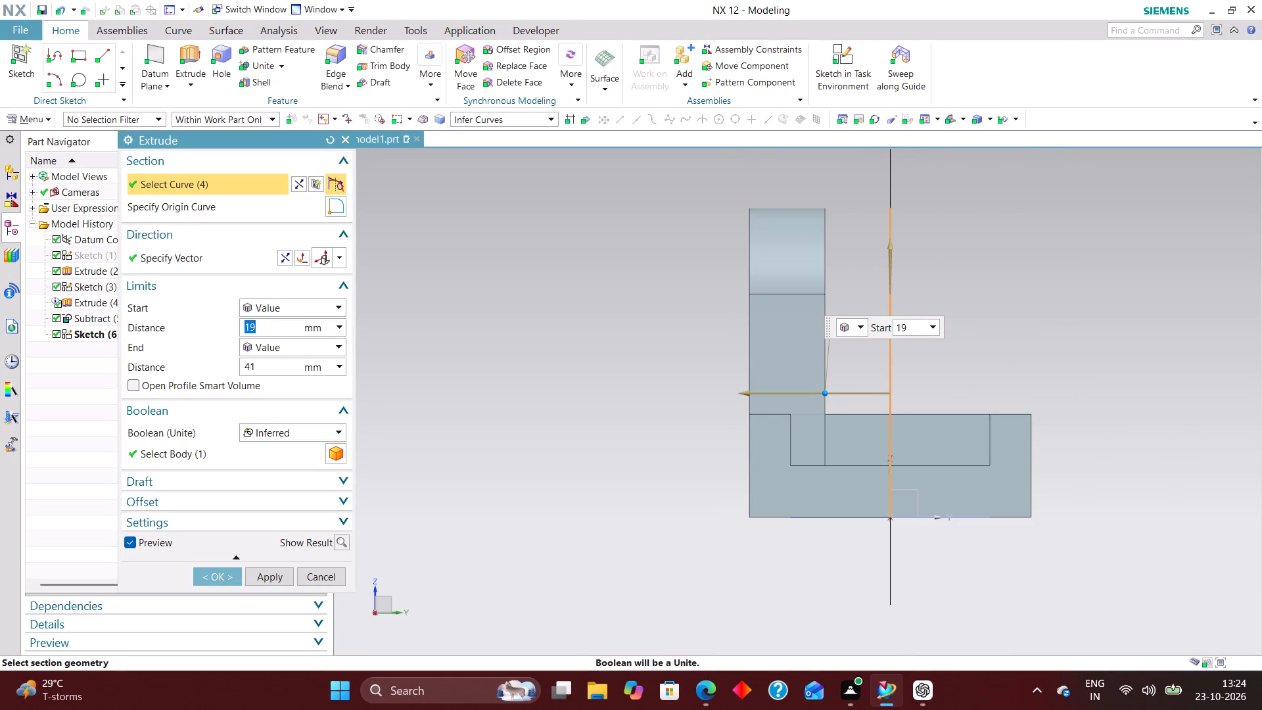
scroll(837, 407, "up", 2)
left_click_drag(820, 384, 886, 389)
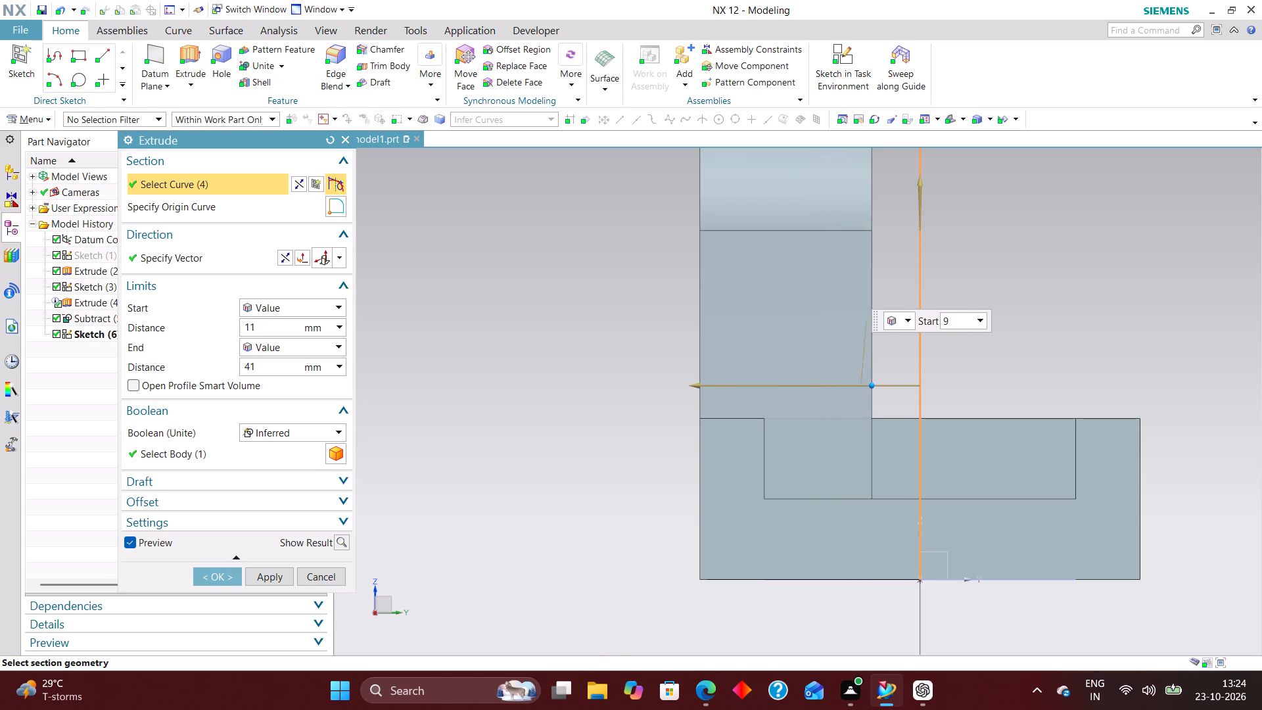
left_click_drag(886, 389, 1136, 421)
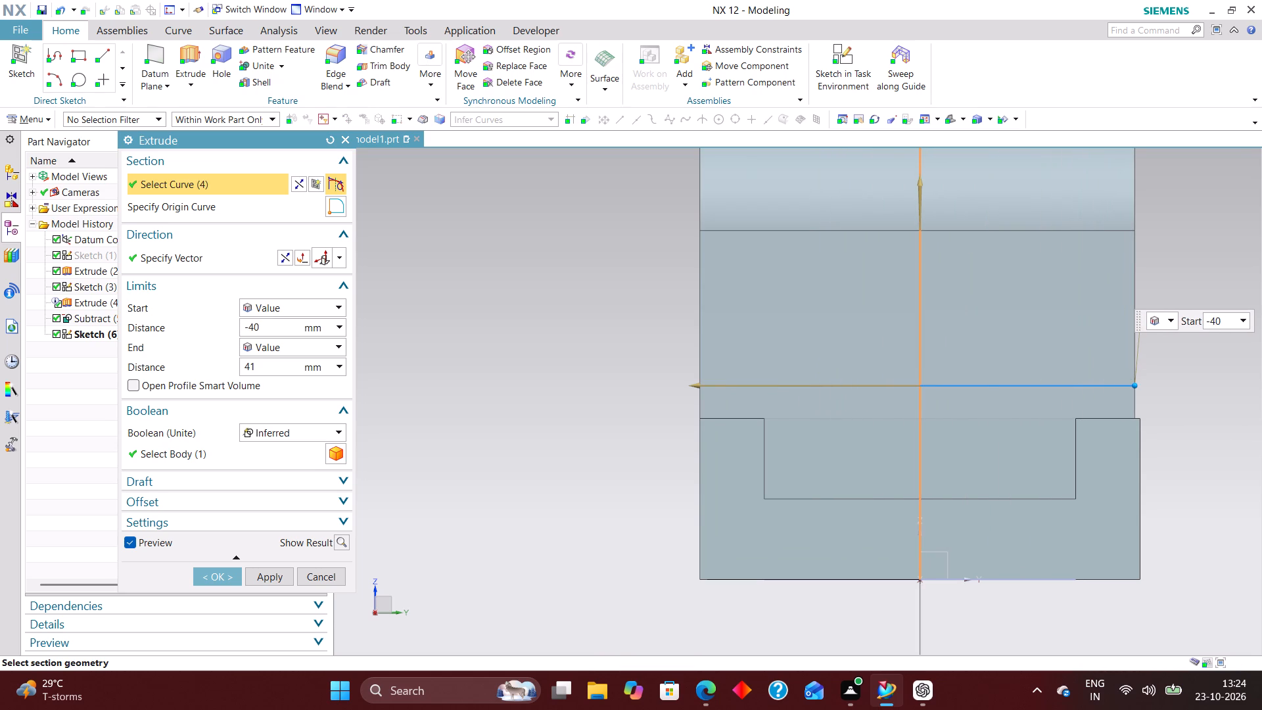
left_click_drag(1136, 421, 802, 422)
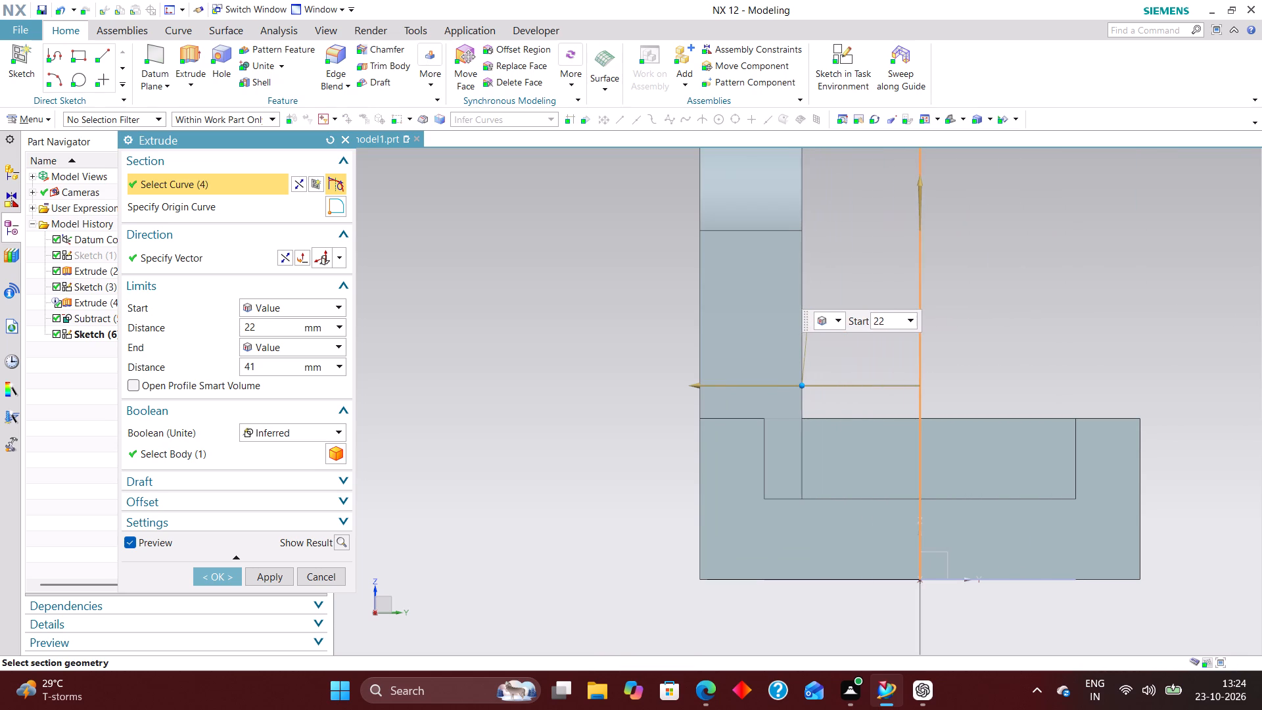
left_click_drag(802, 422, 791, 421)
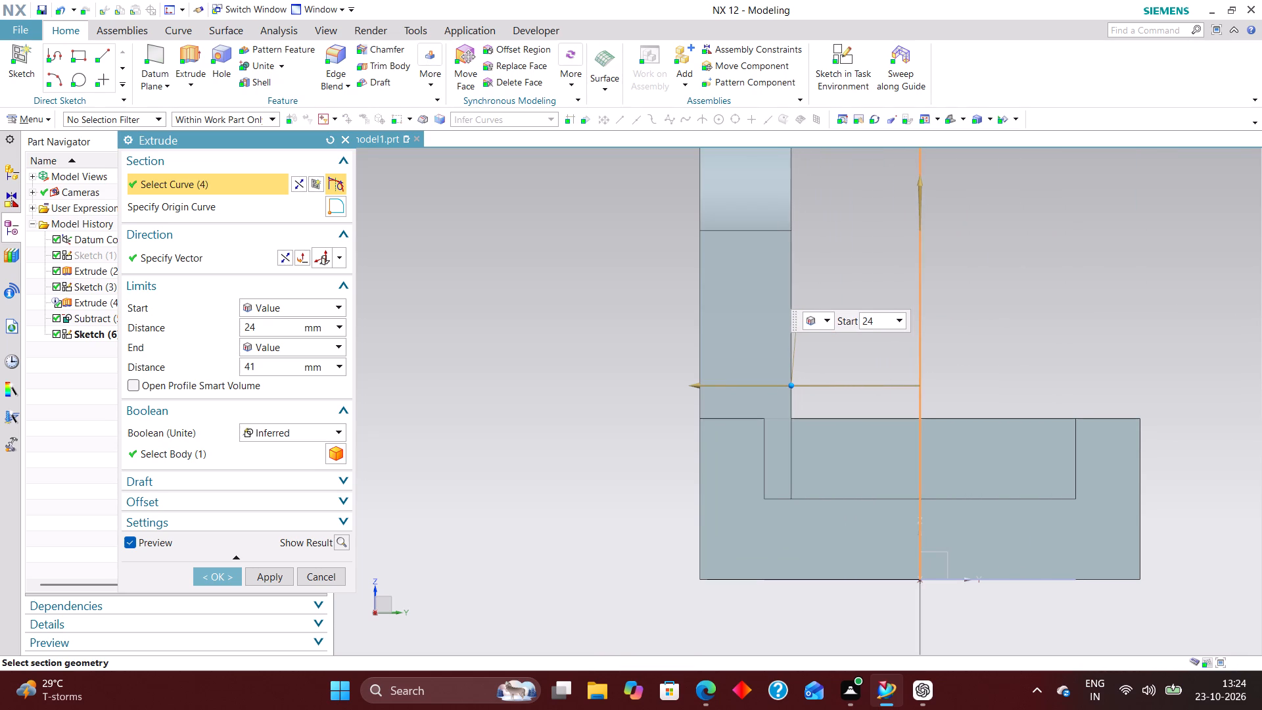
left_click_drag(791, 421, 806, 419)
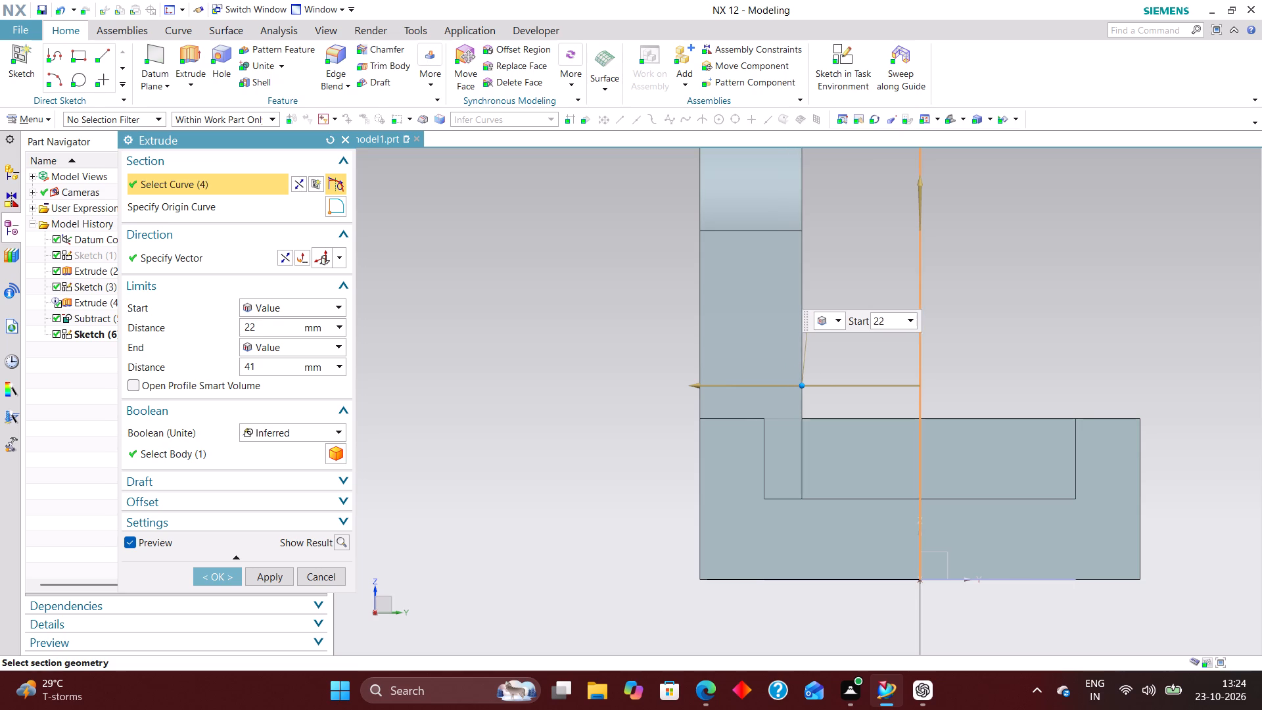
left_click_drag(806, 419, 818, 419)
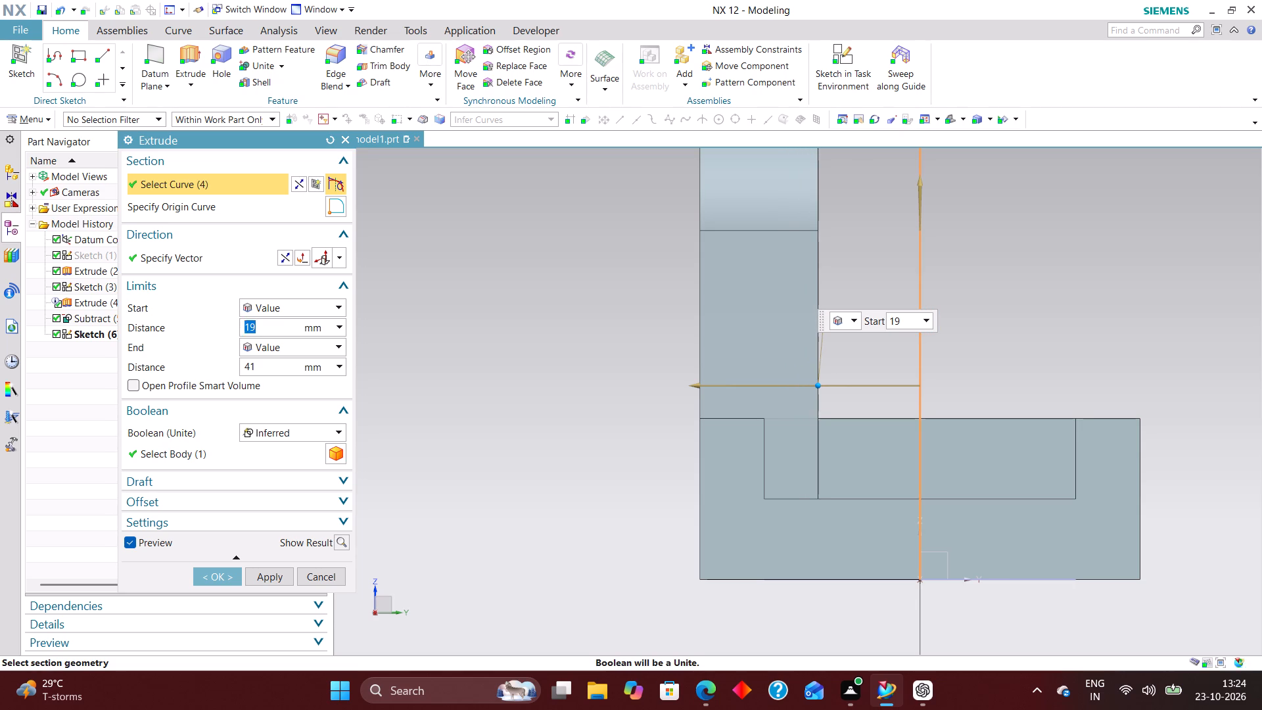
left_click(218, 579)
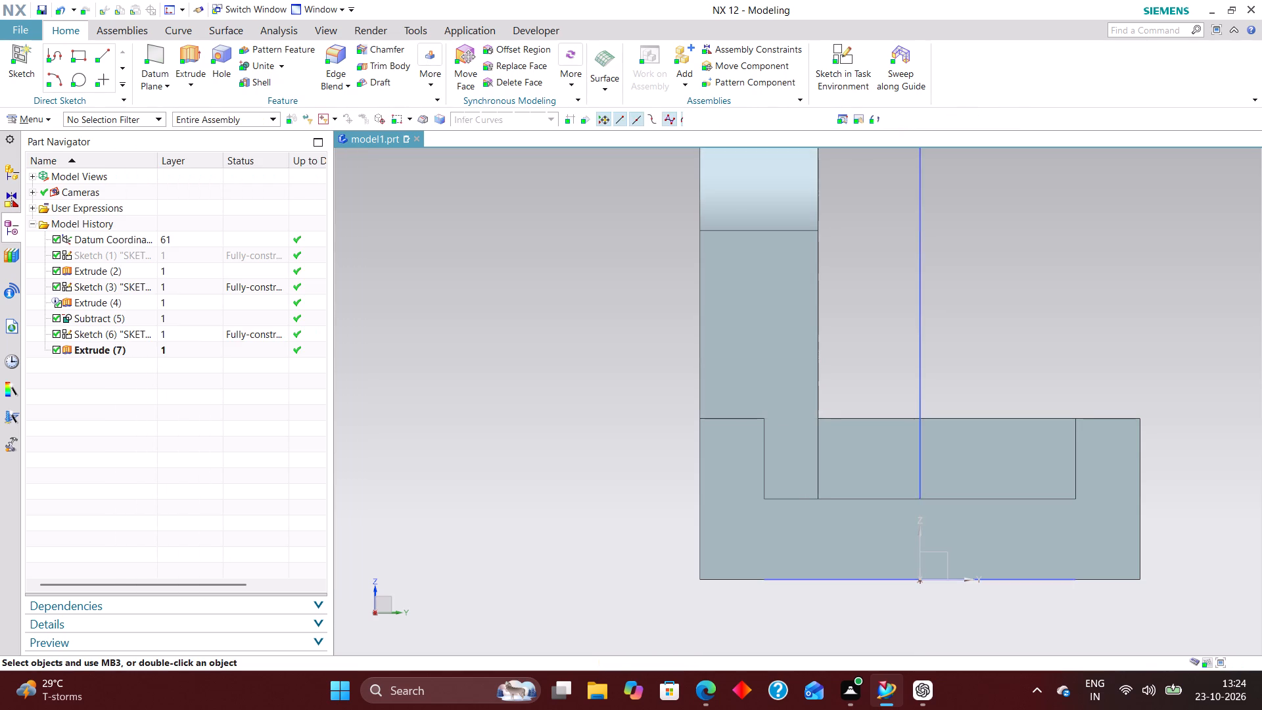
Measure the lug's thickness between its outer and inner flat faces with Simple Distance.
scroll(571, 430, "down", 3)
middle_click_drag(596, 469, 629, 476)
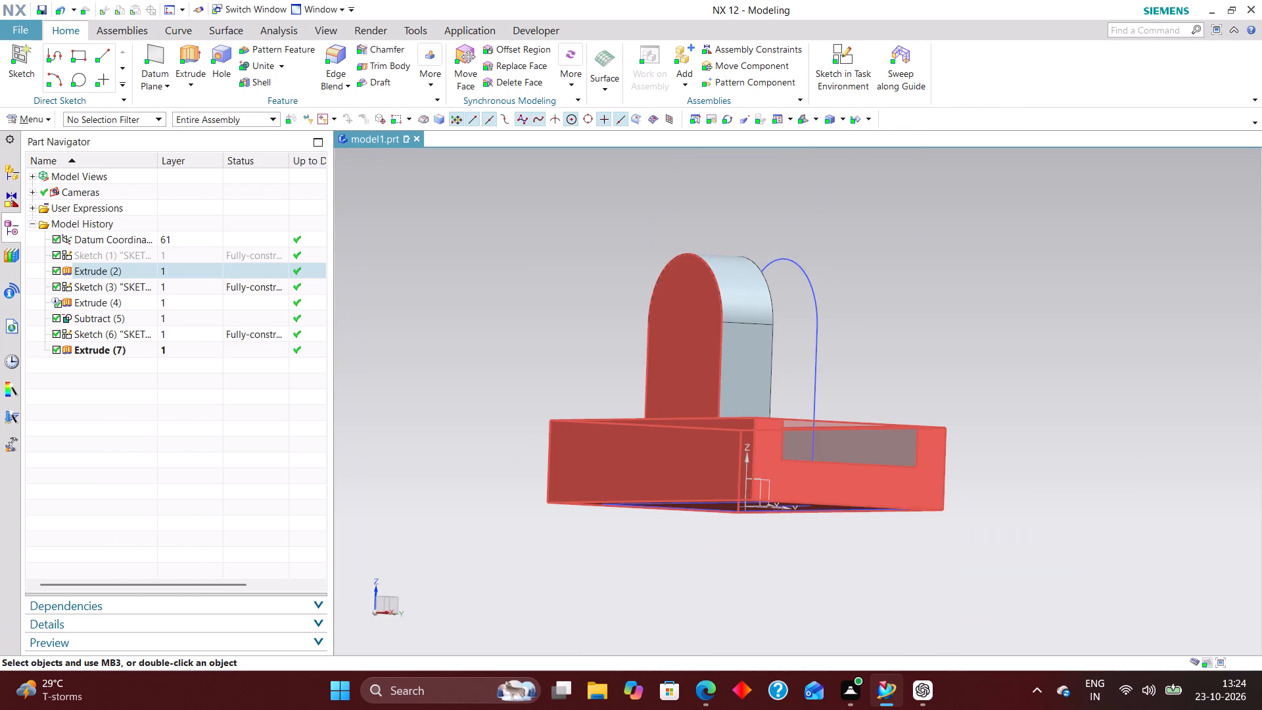
middle_click_drag(906, 325, 888, 362)
right_click_drag(774, 345, 774, 400)
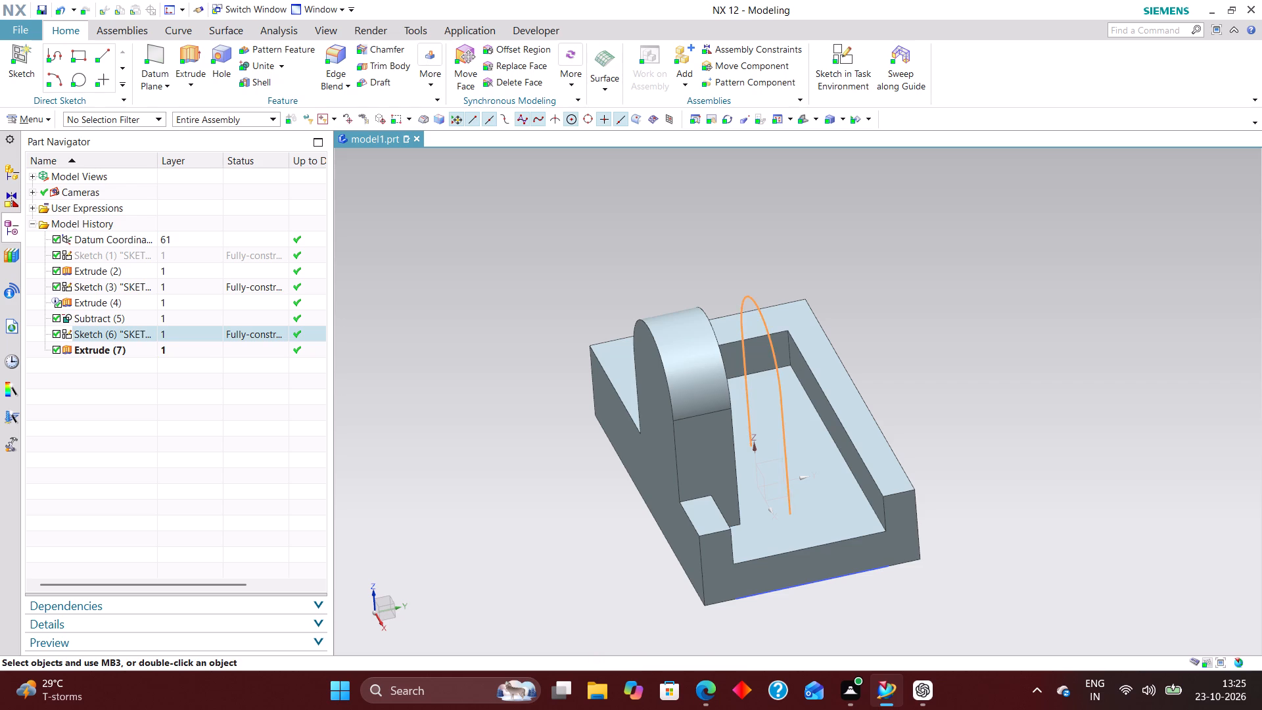
scroll(994, 339, "down", 2)
scroll(909, 498, "up", 2)
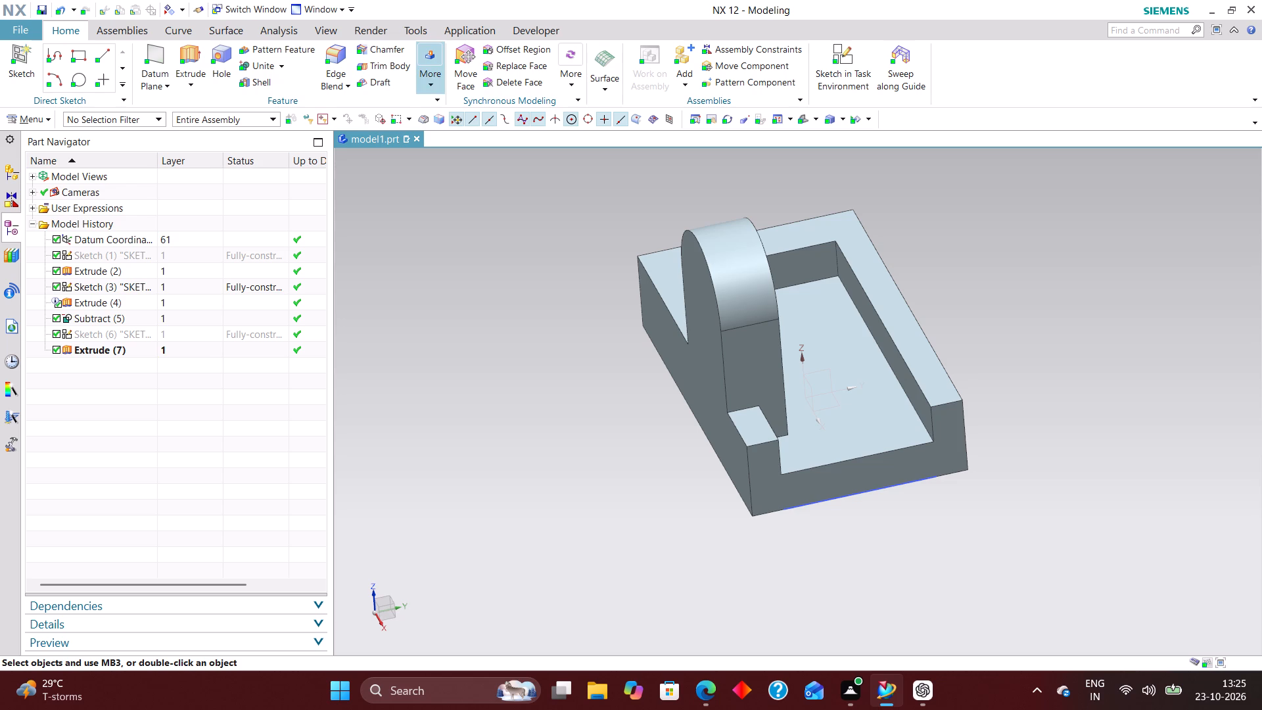
left_click(276, 32)
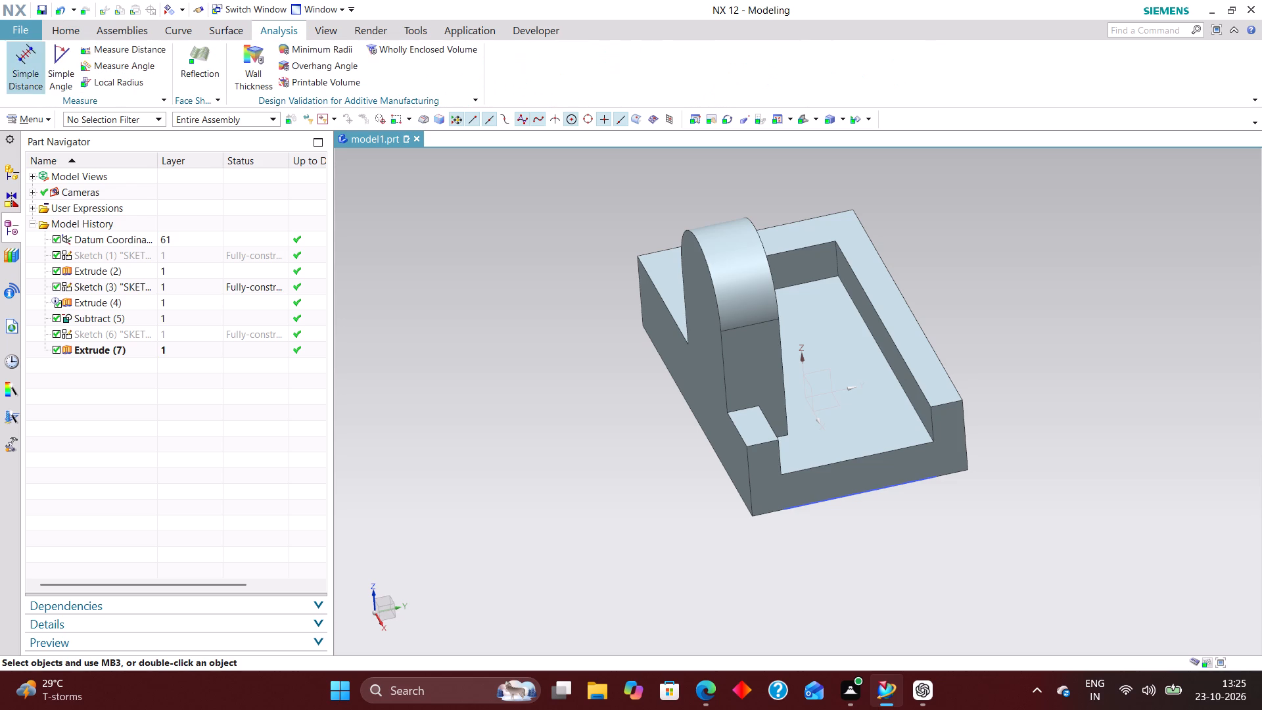
left_click(35, 59)
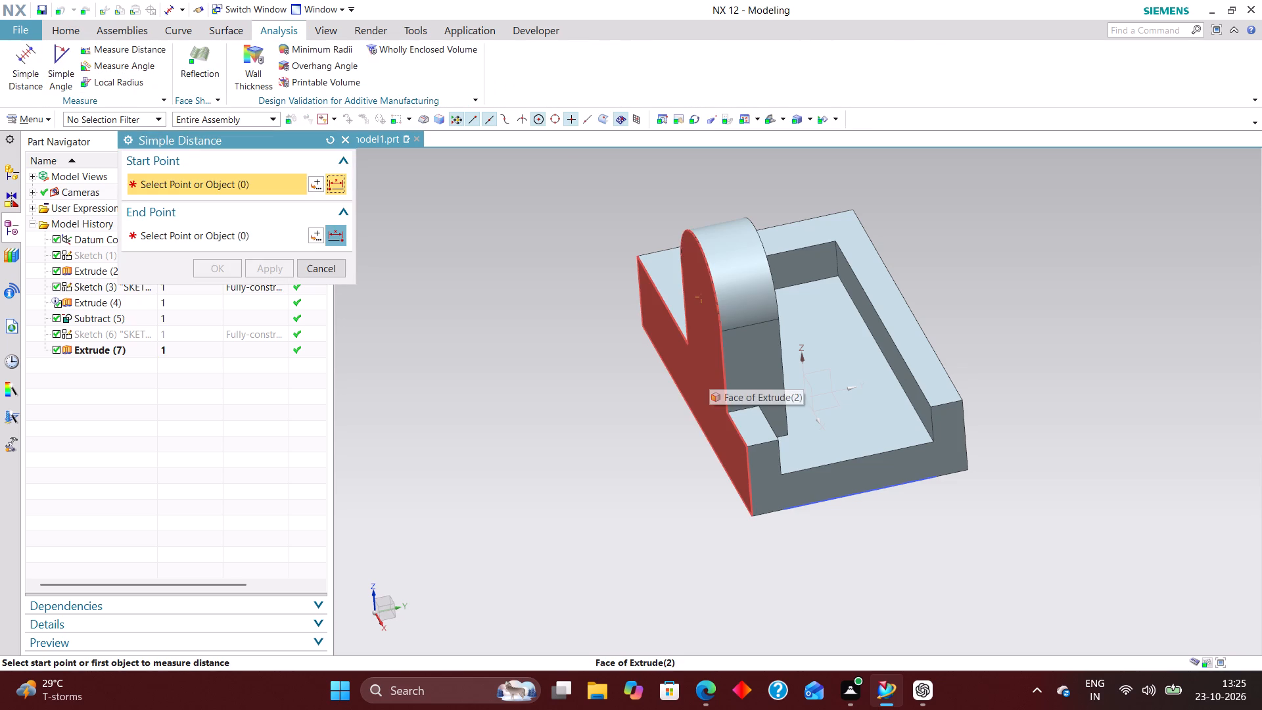
left_click(710, 318)
middle_click_drag(769, 349, 701, 351)
left_click(710, 286)
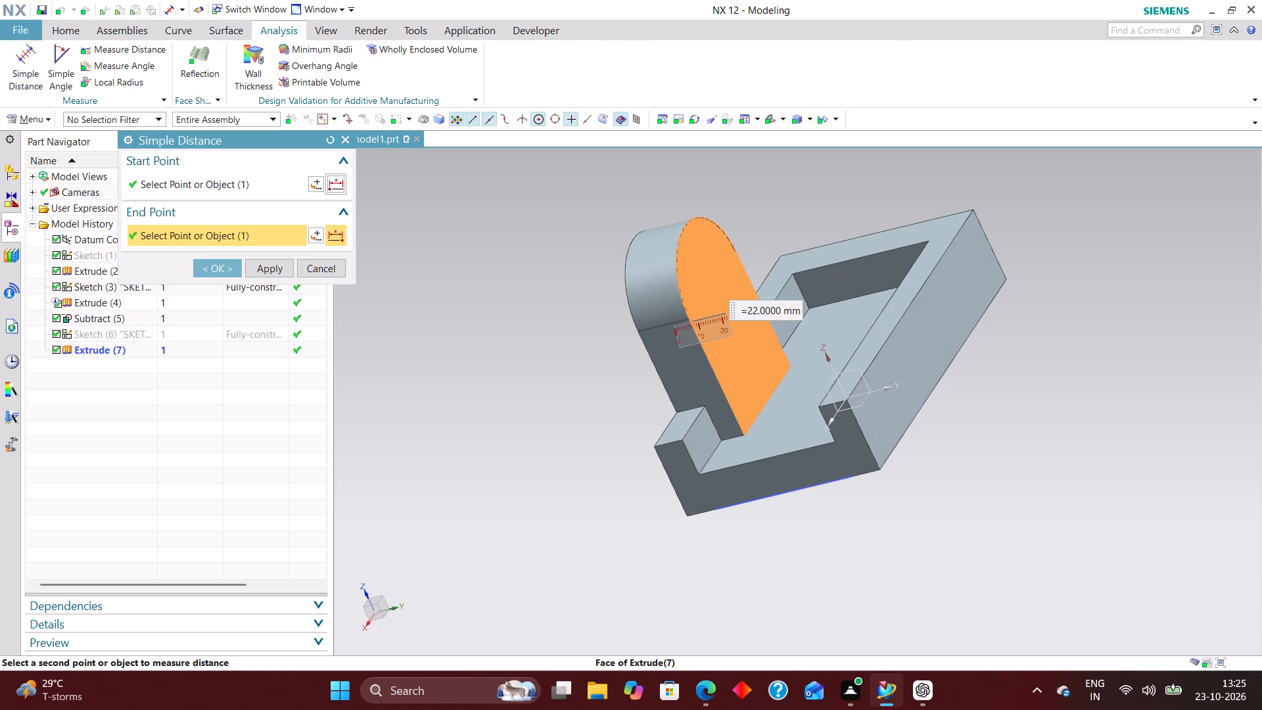
left_click(333, 269)
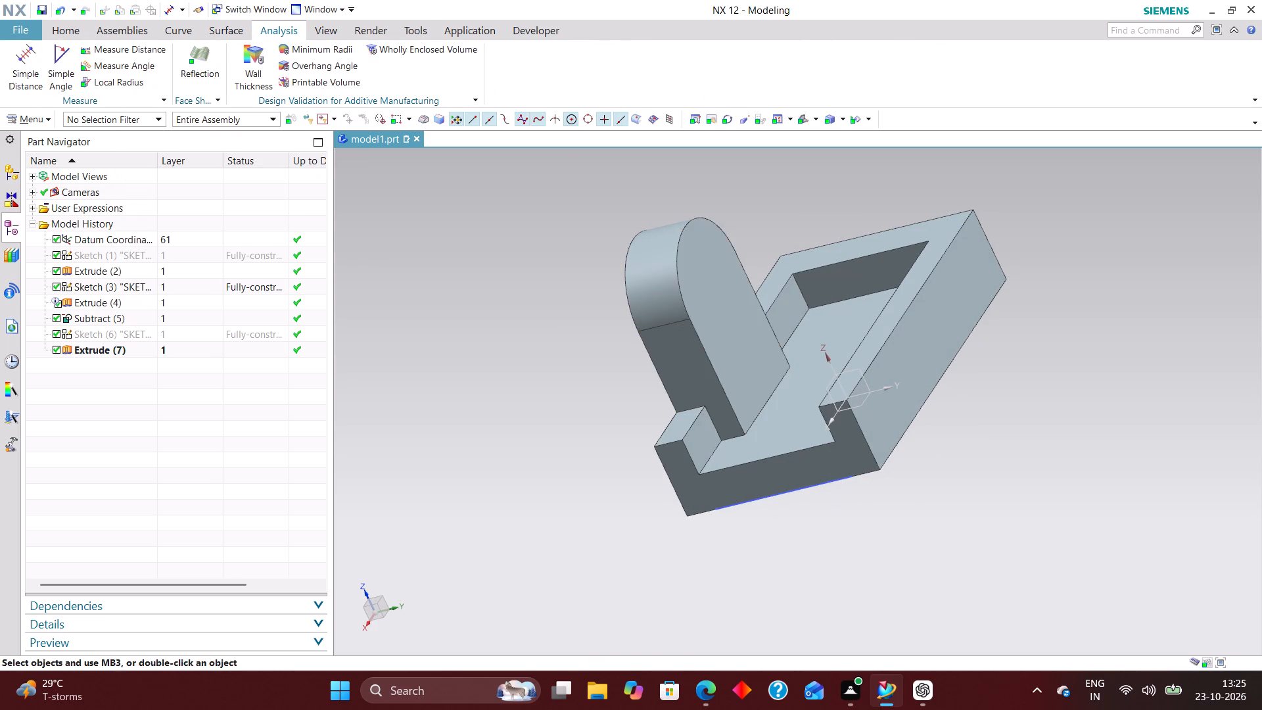
Edit the lug extrusion and set its Boolean to None, making it a separate body.
middle_click_drag(480, 402, 531, 398)
middle_click(528, 398)
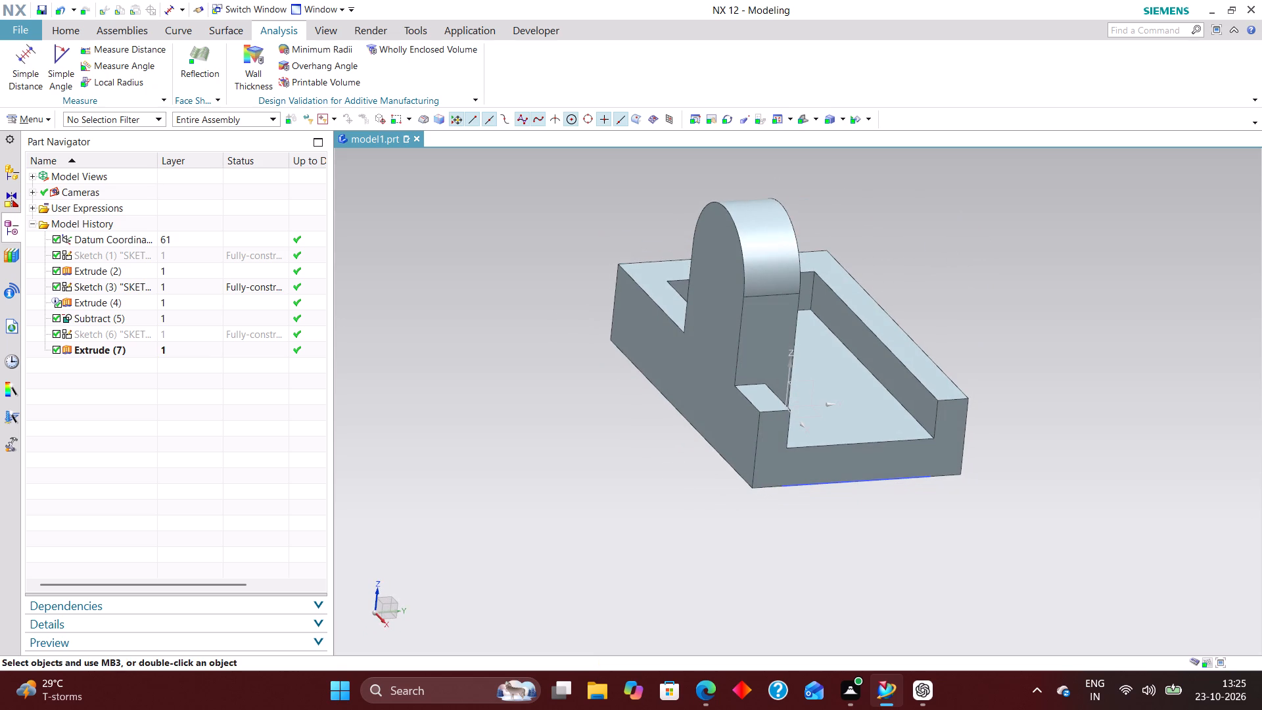
left_click(69, 33)
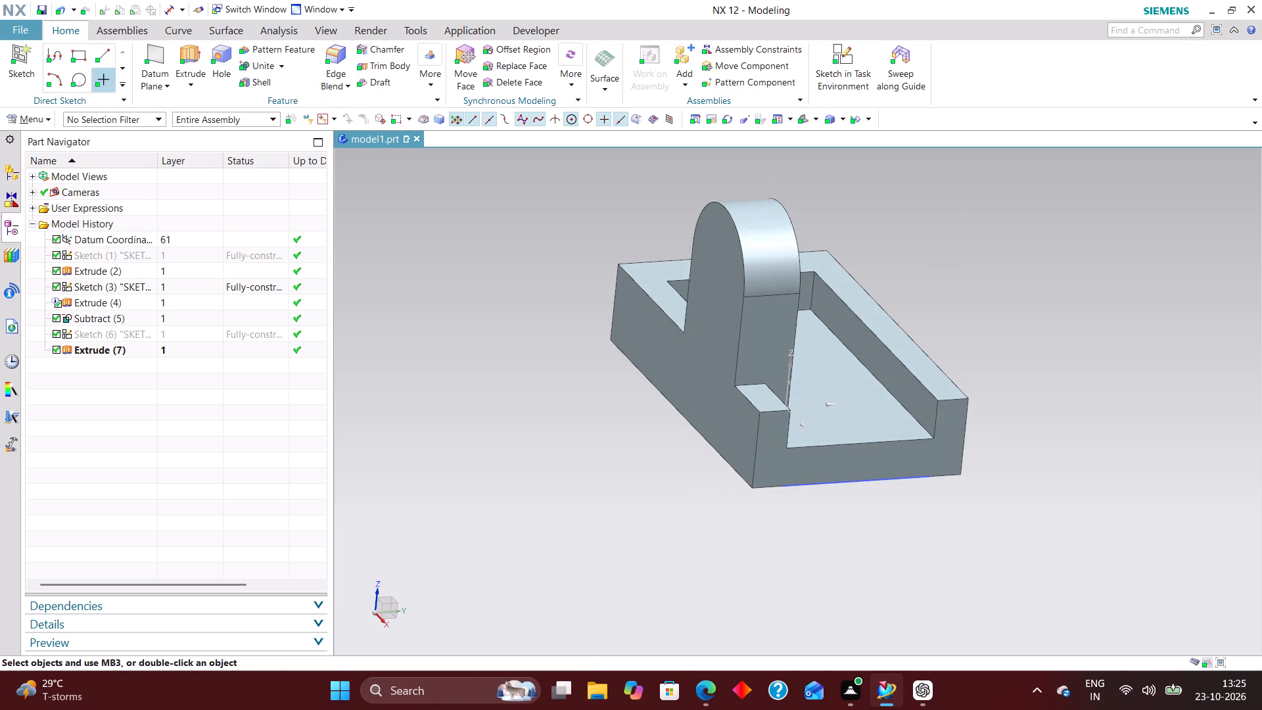
left_click(139, 351)
right_click(139, 351)
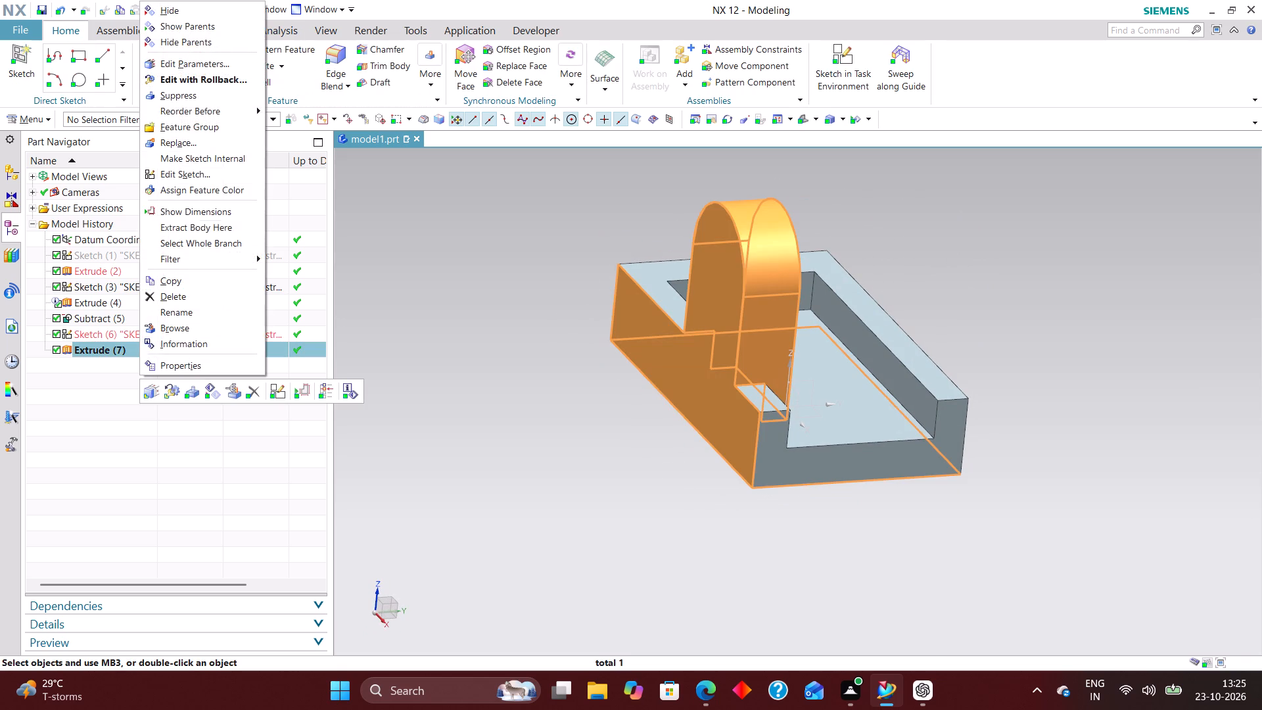
left_click(213, 74)
left_click(298, 435)
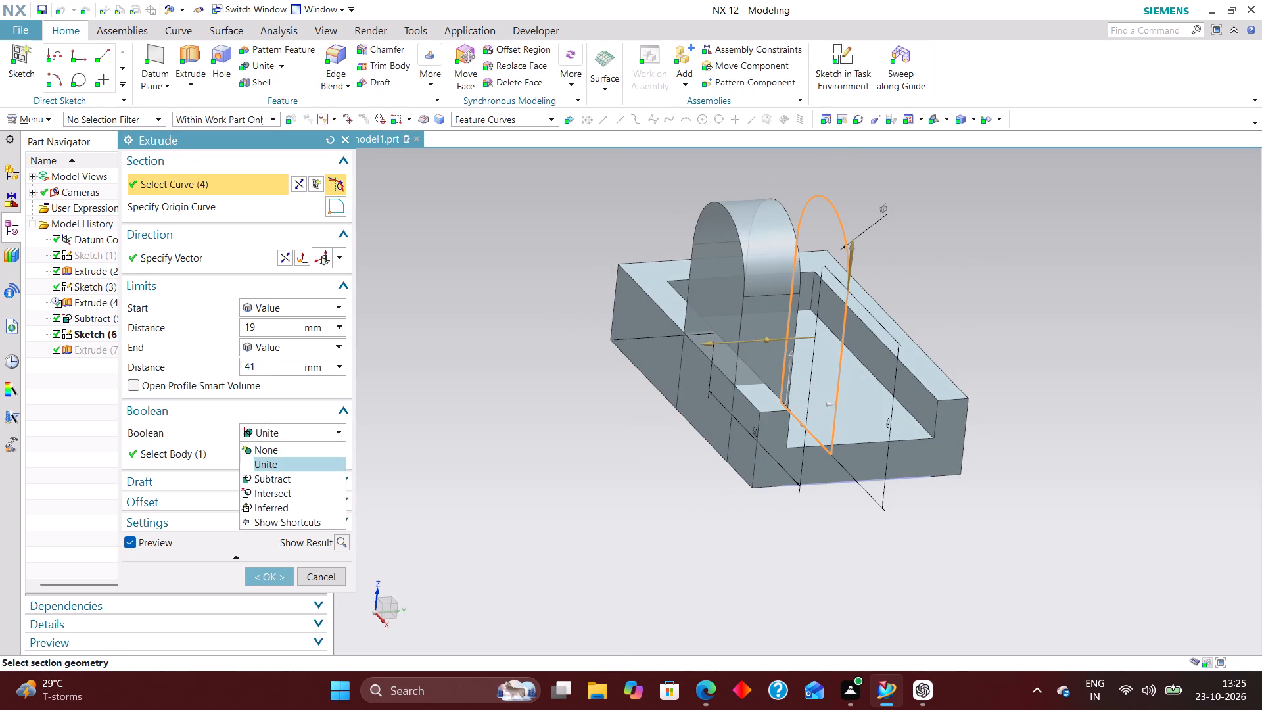
left_click(296, 452)
left_click(273, 554)
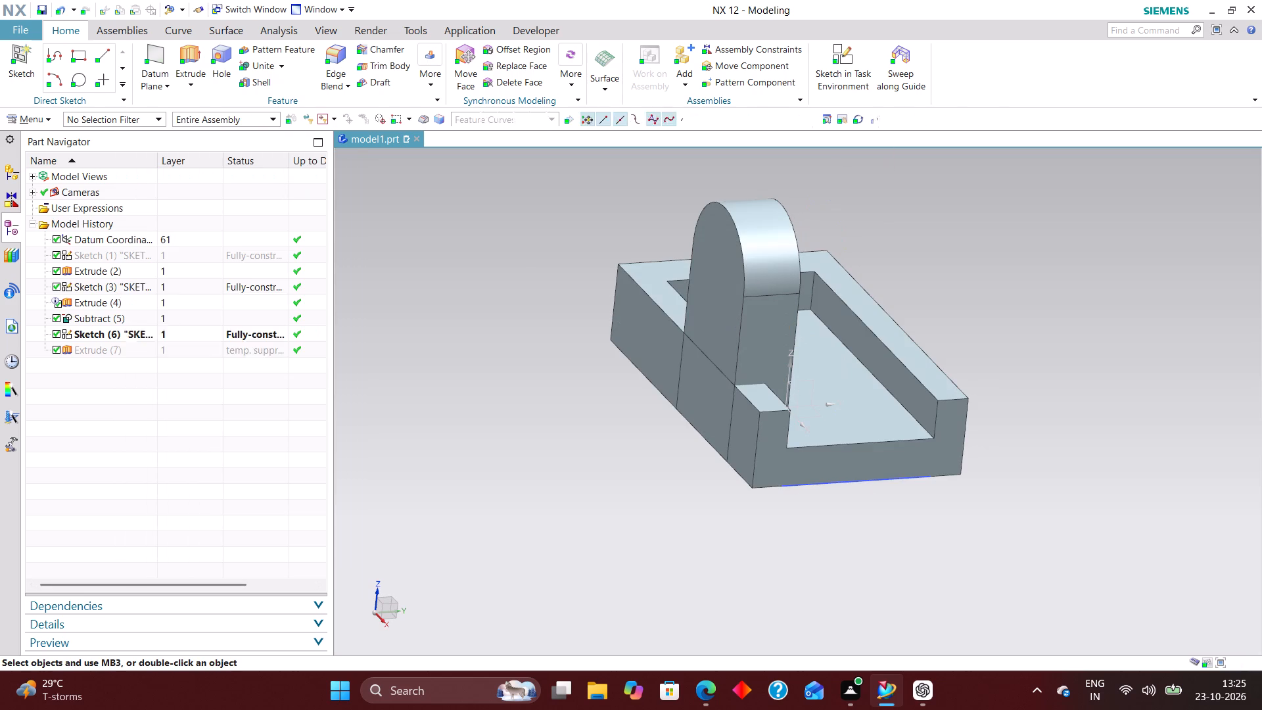
Mirror the R25 lug extrusion across the datum coordinate system's XZ plane to the opposite side of the base.
middle_click_drag(611, 492, 584, 487)
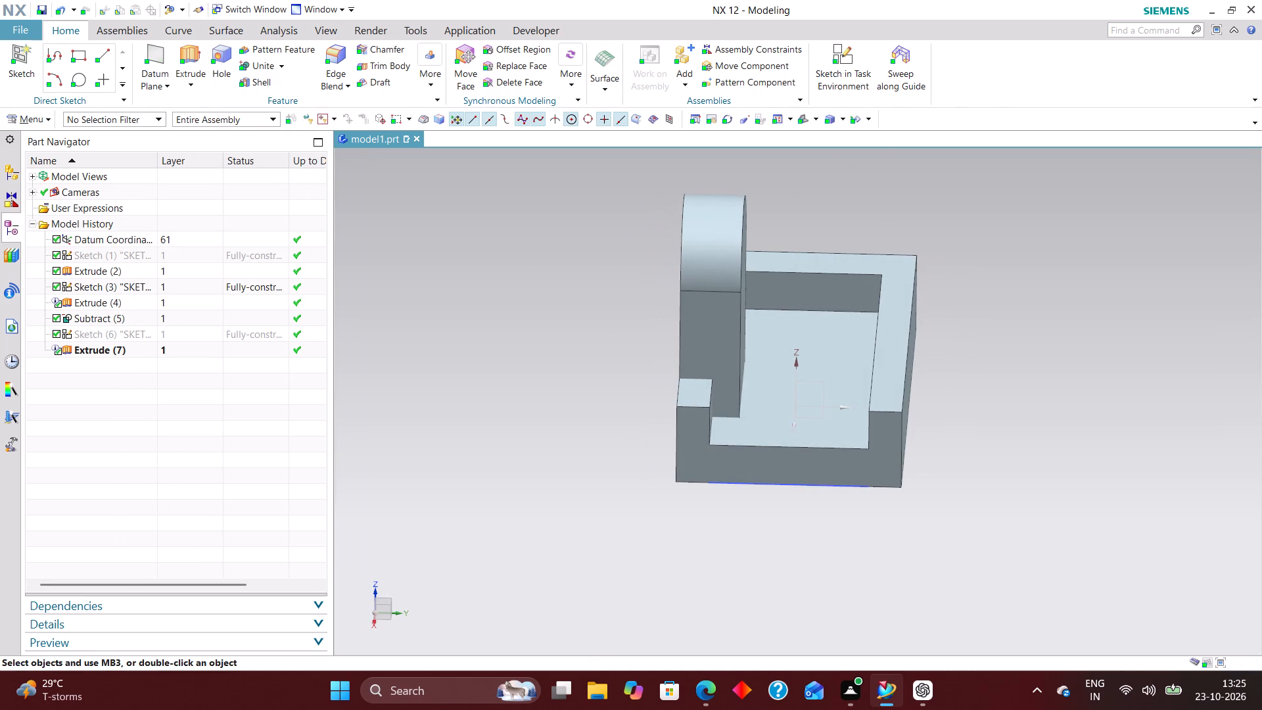
left_click(439, 52)
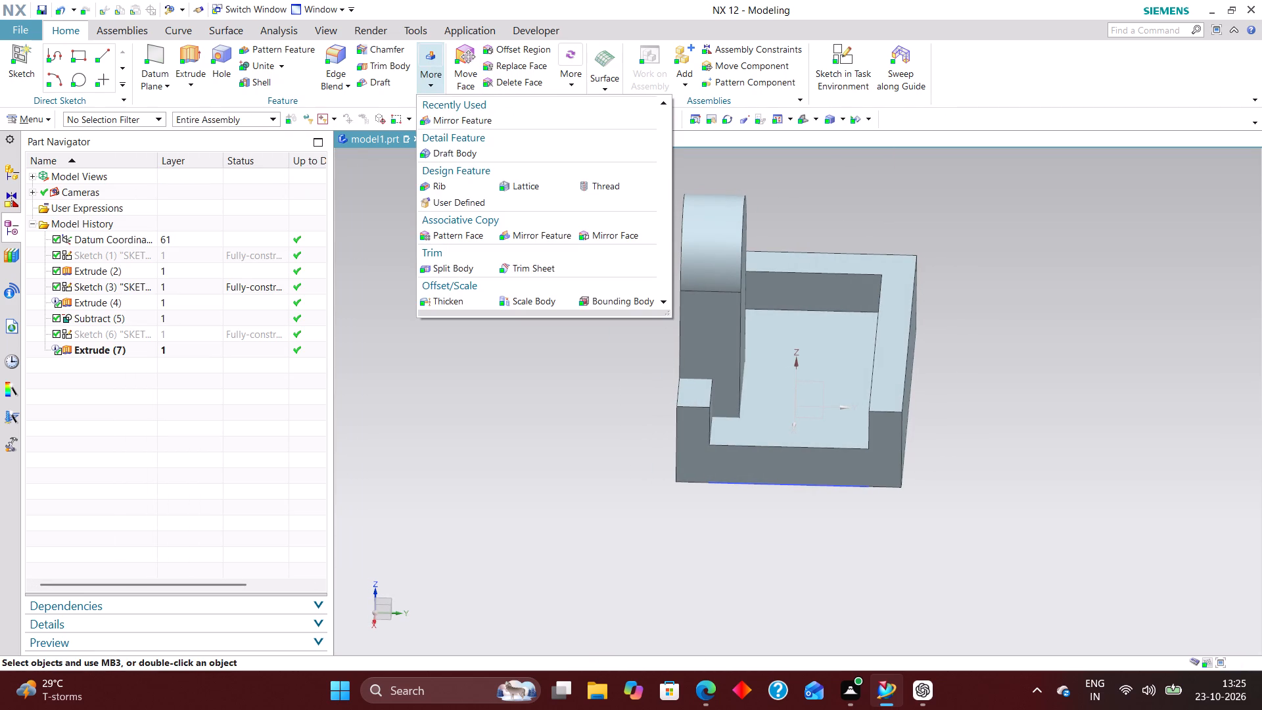
left_click(462, 111)
left_click(465, 123)
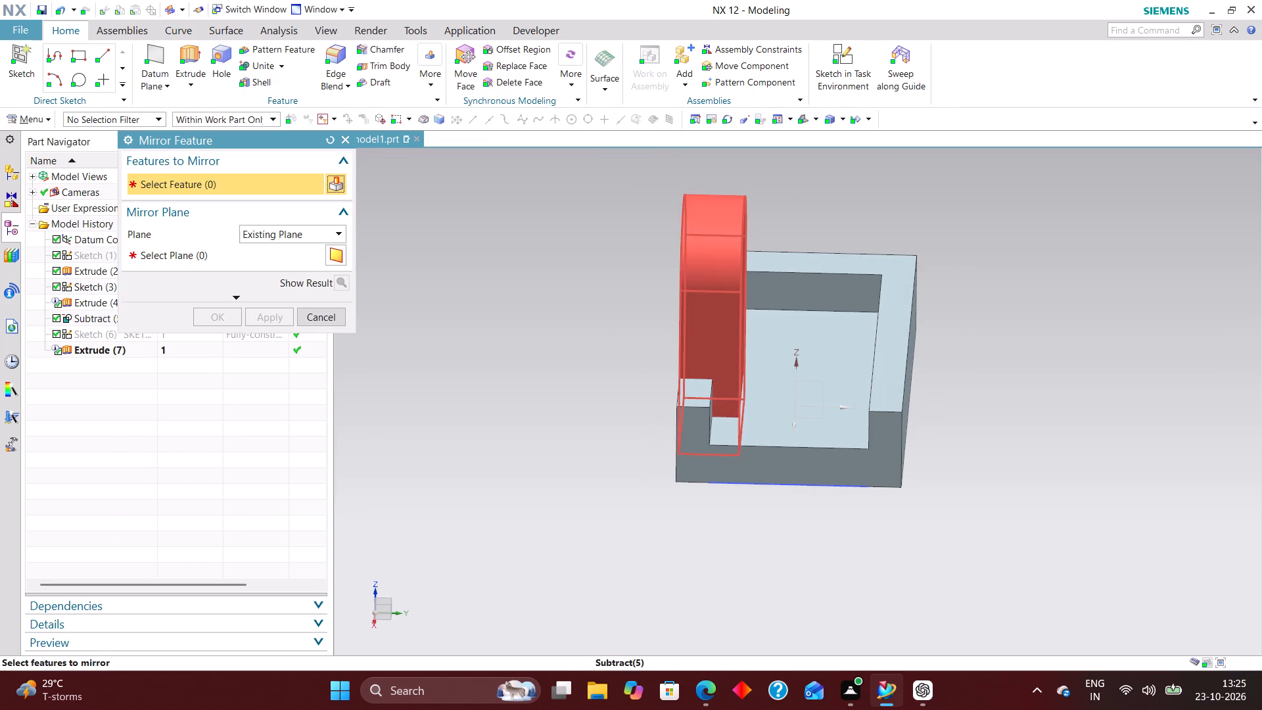
left_click(709, 284)
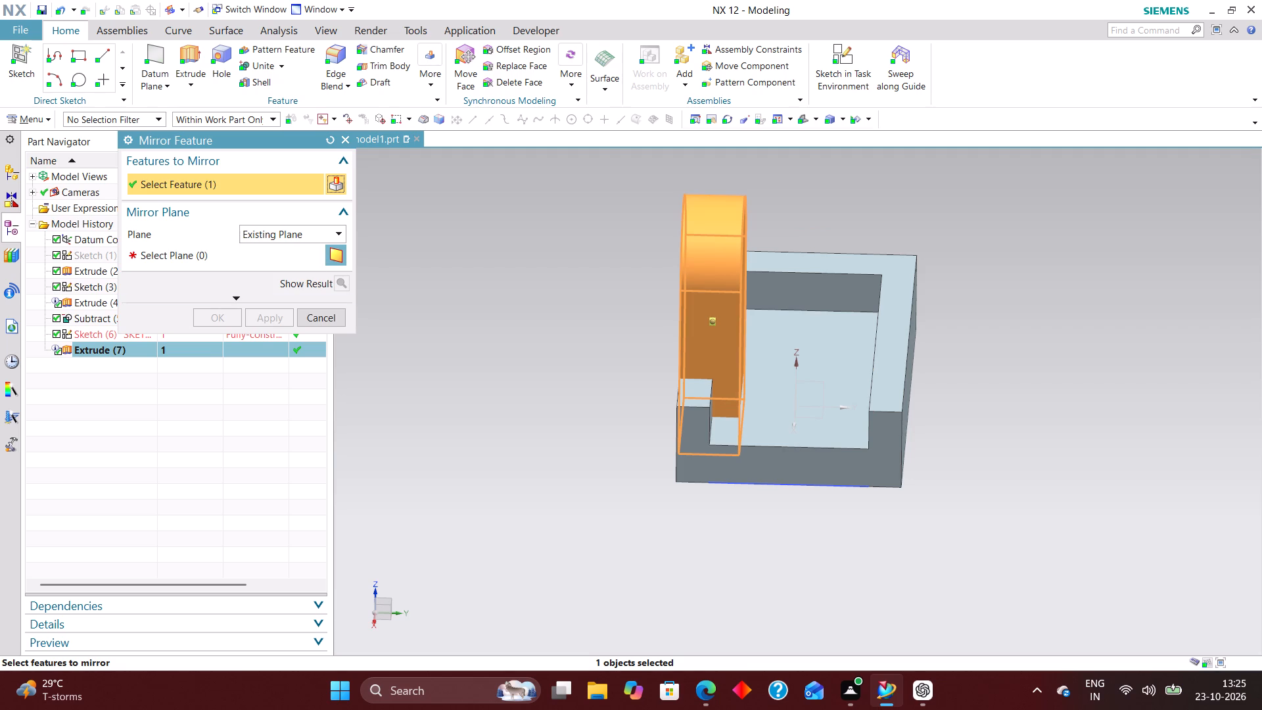
left_click(259, 246)
scroll(661, 480, "up", 1)
middle_click_drag(665, 482, 705, 501)
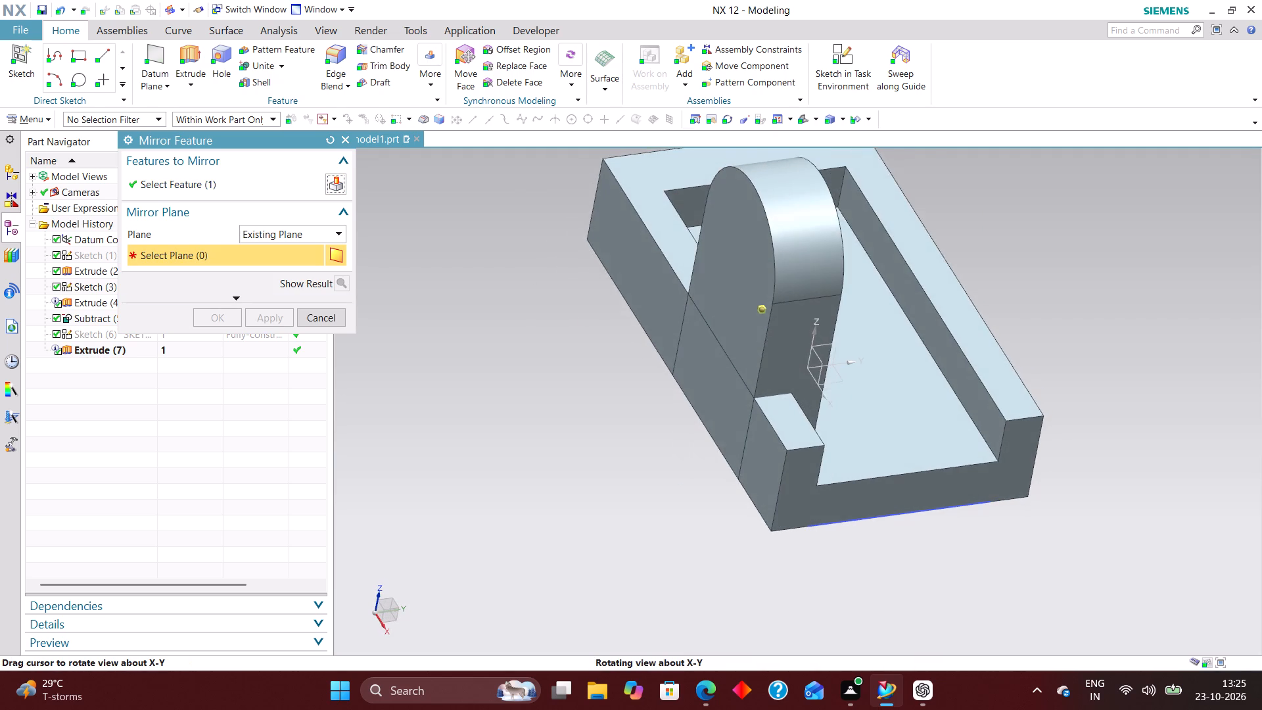
middle_click_drag(705, 501, 703, 502)
scroll(720, 375, "up", 3)
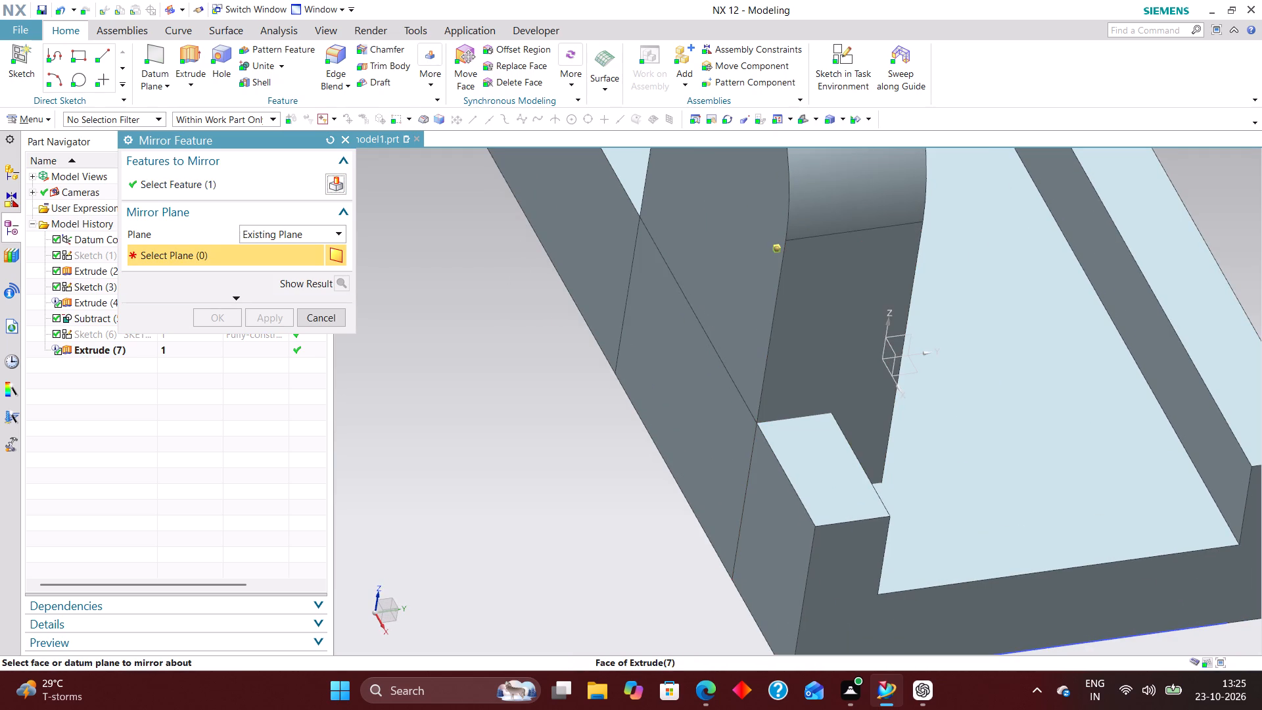
left_click(893, 352)
scroll(669, 380, "down", 3)
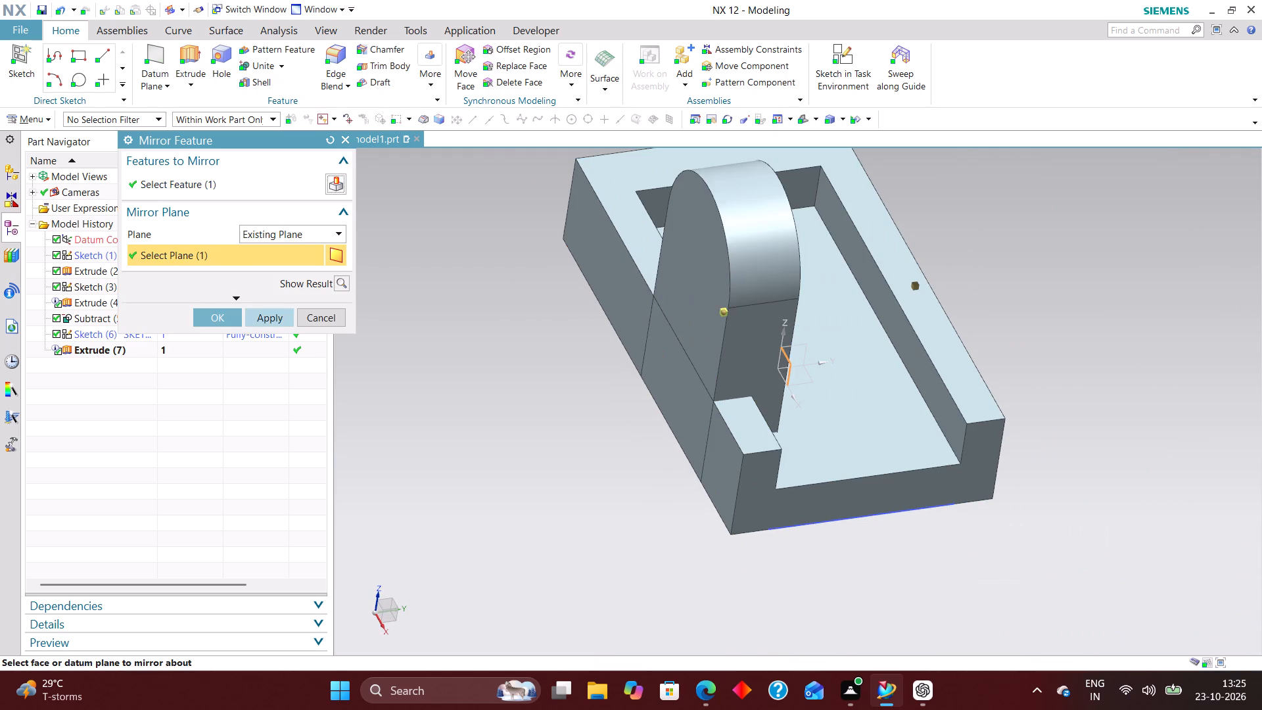
left_click(266, 321)
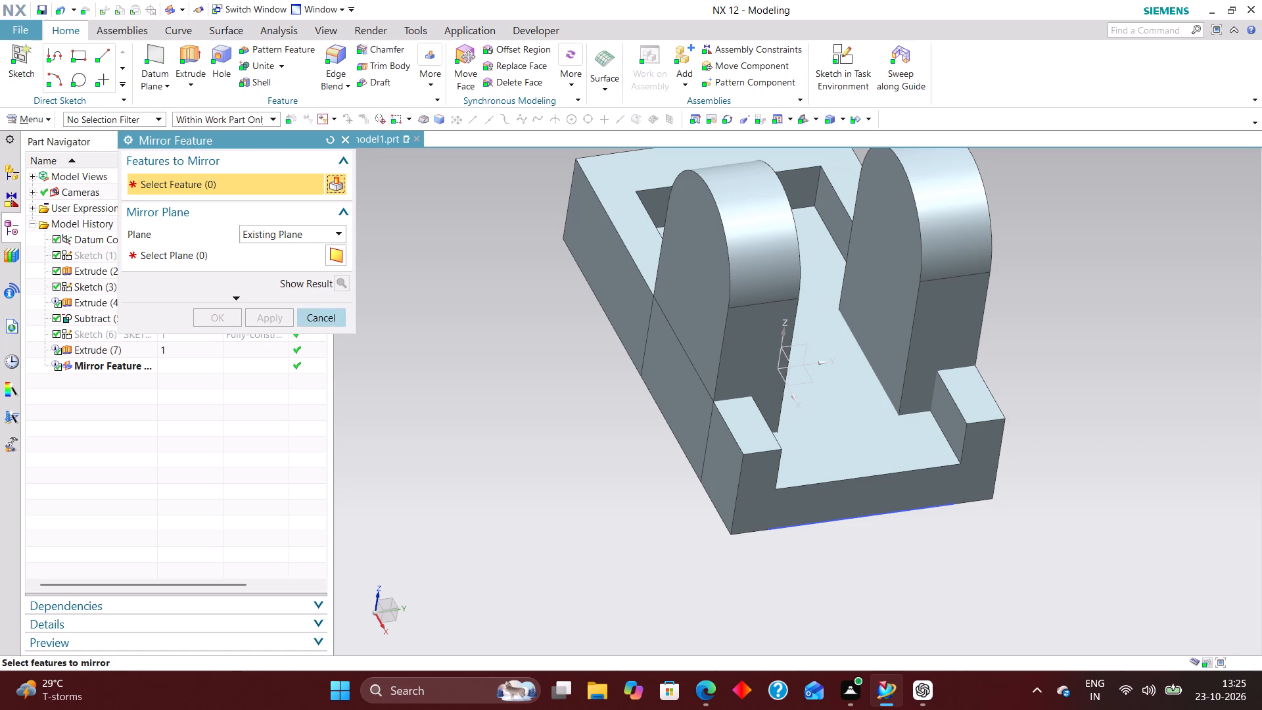
left_click(329, 317)
Unite the pocketed base with both lugs, using the base as target and the original and mirrored lugs as tool bodies.
scroll(817, 506, "down", 2)
middle_click_drag(843, 559, 847, 531)
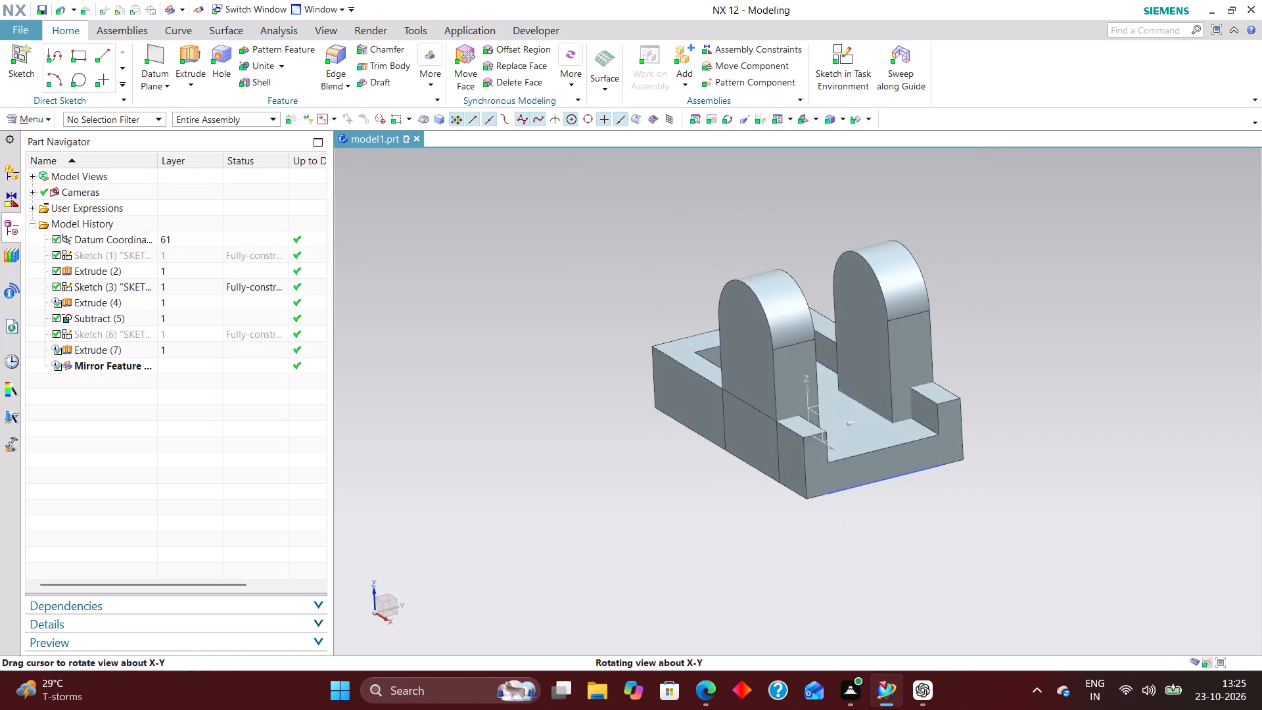
middle_click_drag(847, 531, 849, 531)
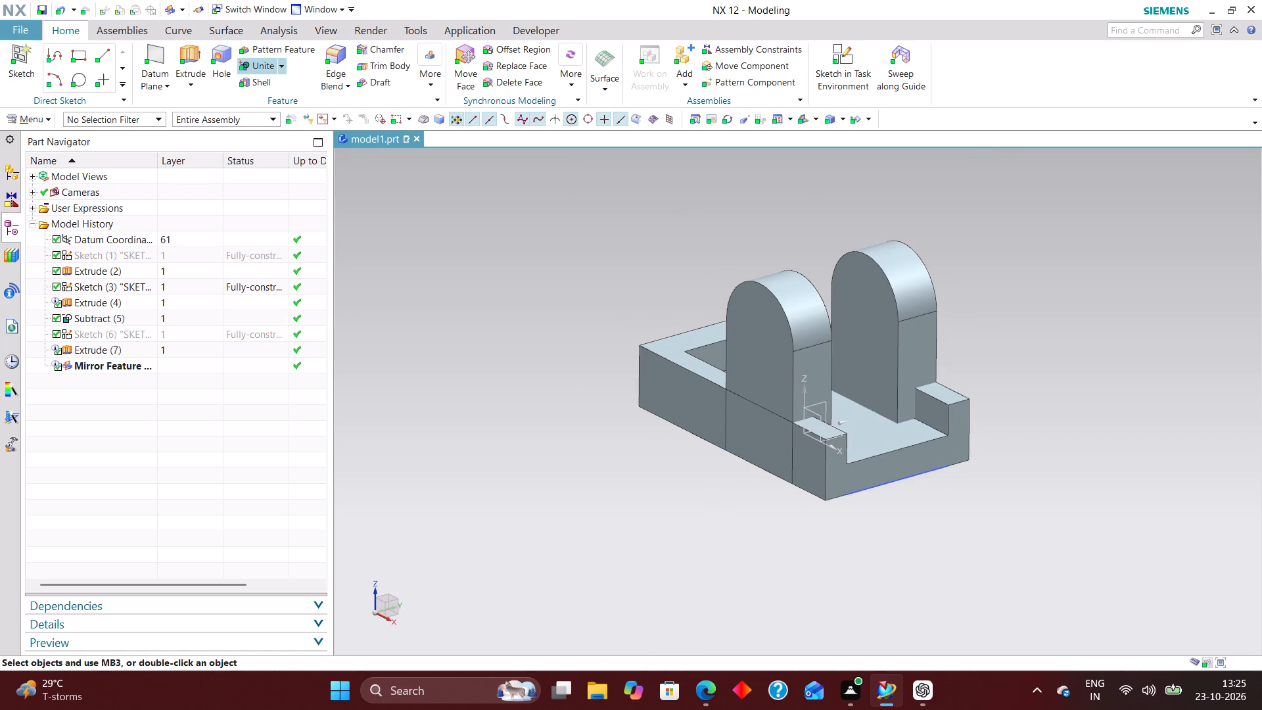
left_click(257, 62)
left_click(688, 386)
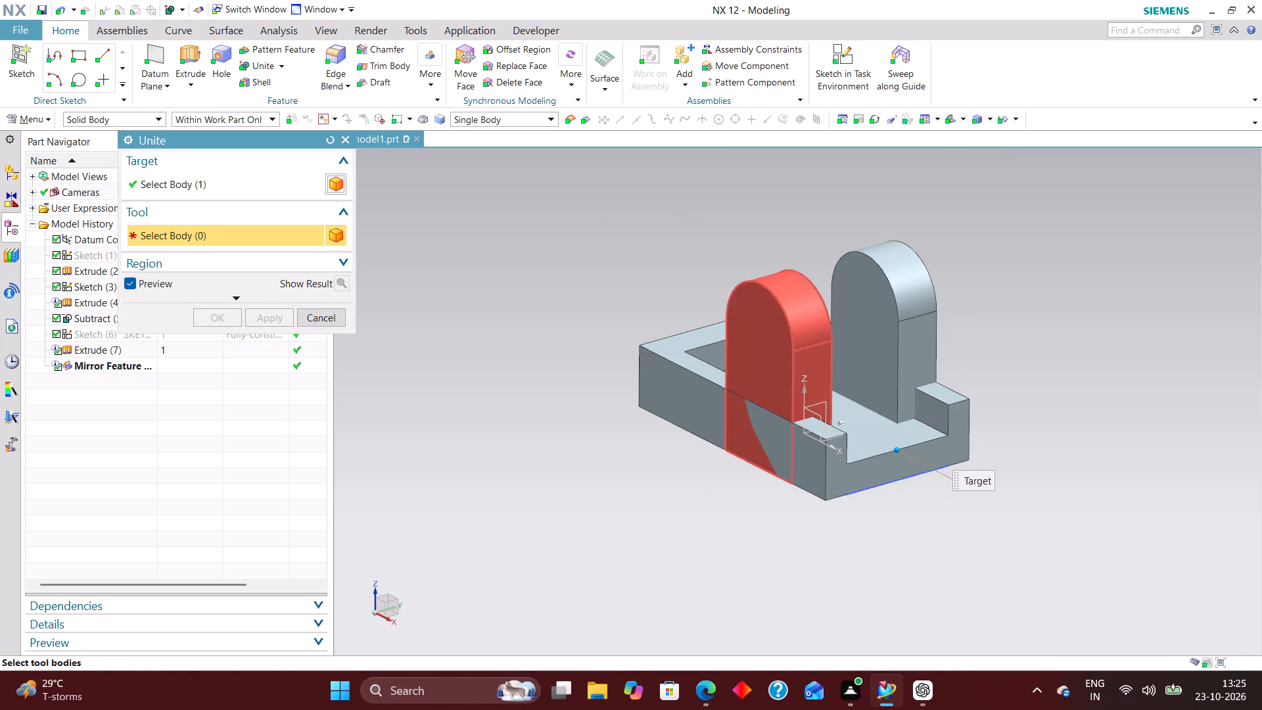
left_click(762, 324)
left_click(914, 293)
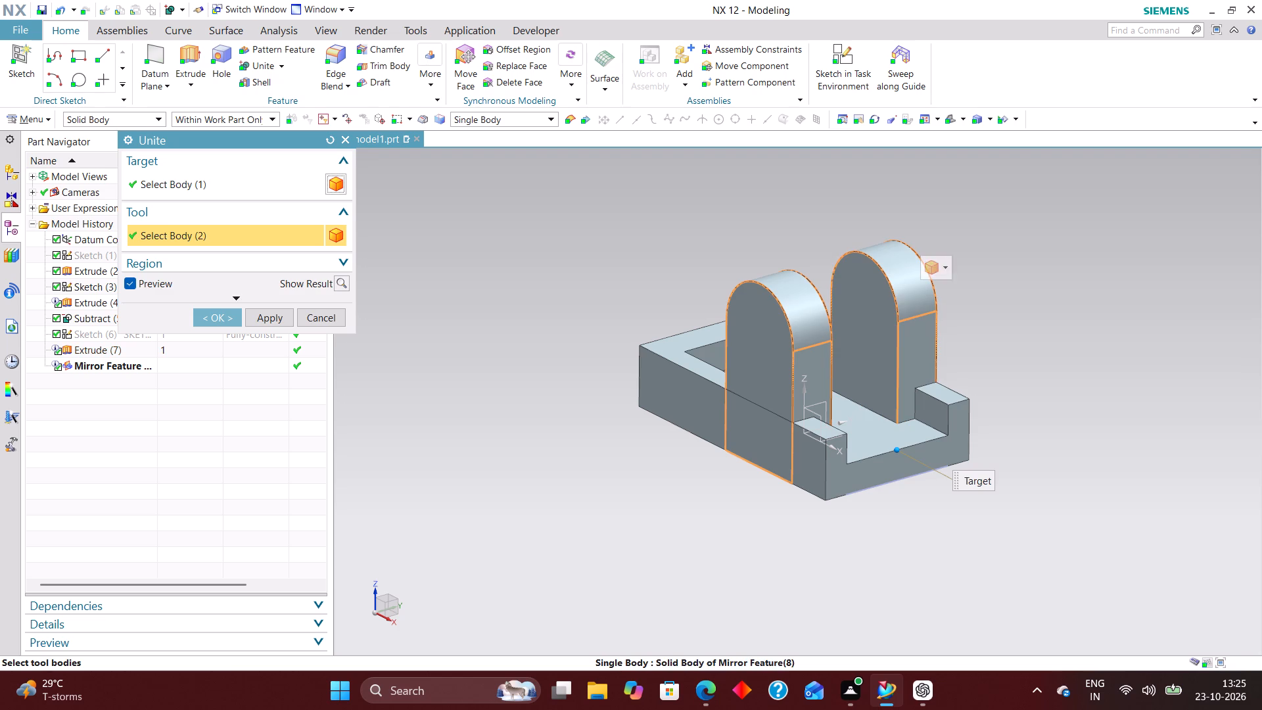
left_click(206, 315)
Start a sketch on the datum XY plane and draw a narrow rectangle about 124 mm long across the base's closed end.
scroll(979, 538, "down", 2)
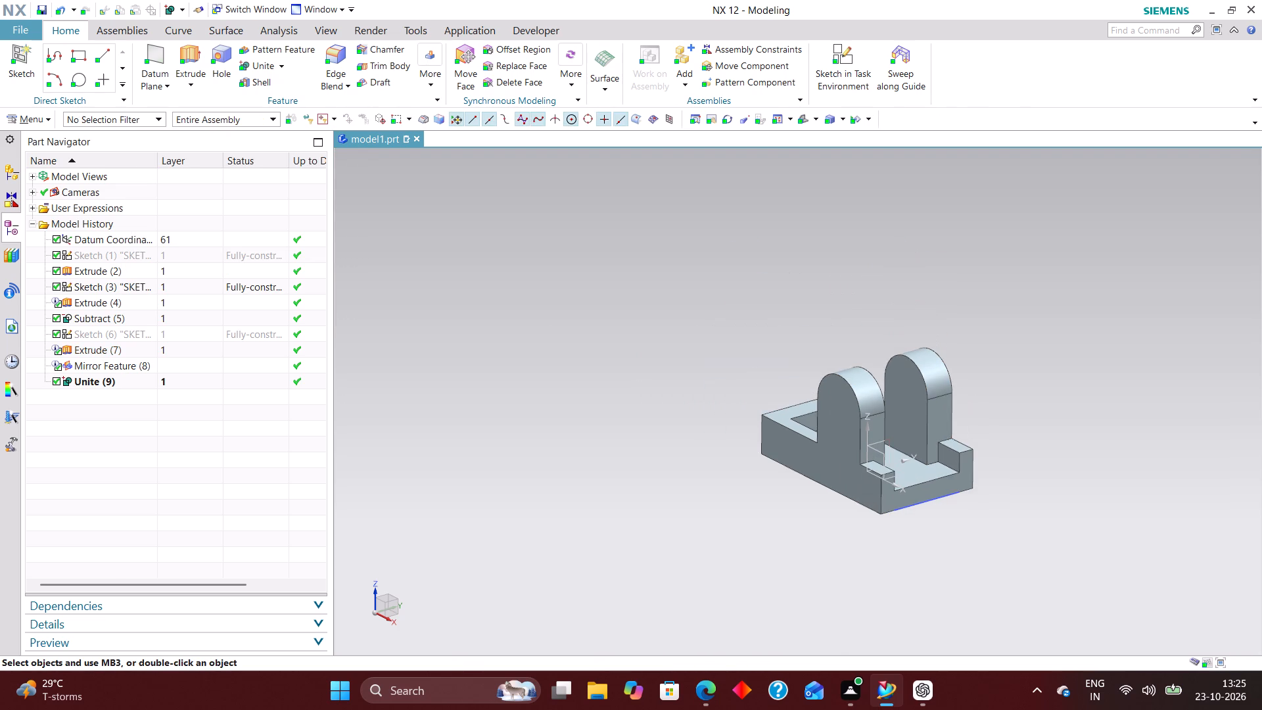
scroll(979, 538, "up", 2)
middle_click_drag(979, 538, 994, 563)
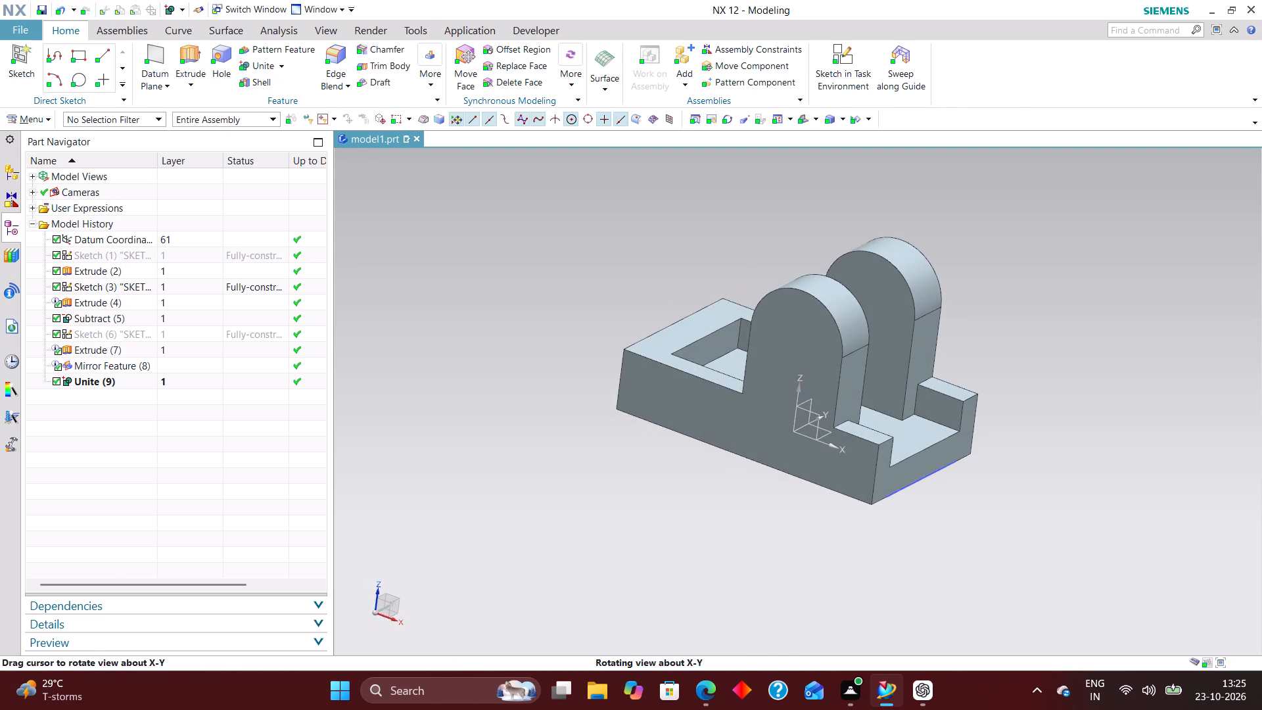
middle_click_drag(994, 563, 1008, 559)
middle_click_drag(1002, 559, 960, 547)
middle_click_drag(960, 547, 956, 559)
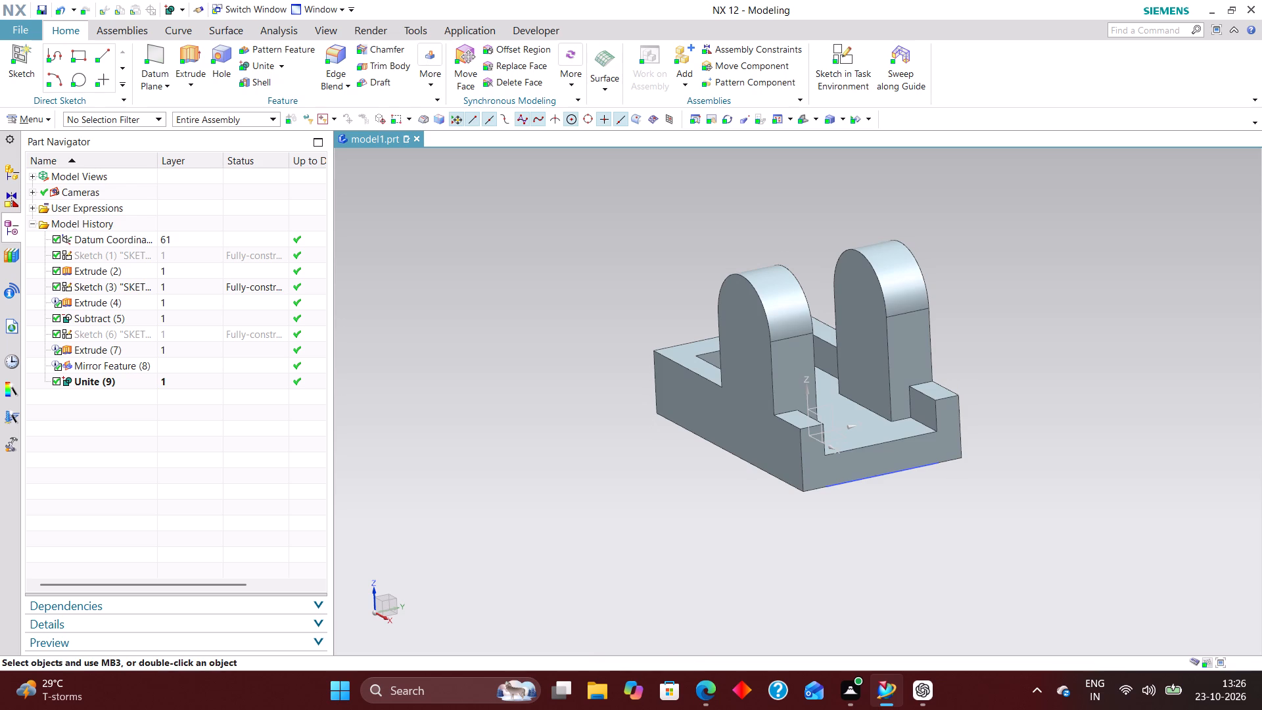
scroll(956, 559, "down", 2)
scroll(956, 552, "up", 1)
left_click(843, 51)
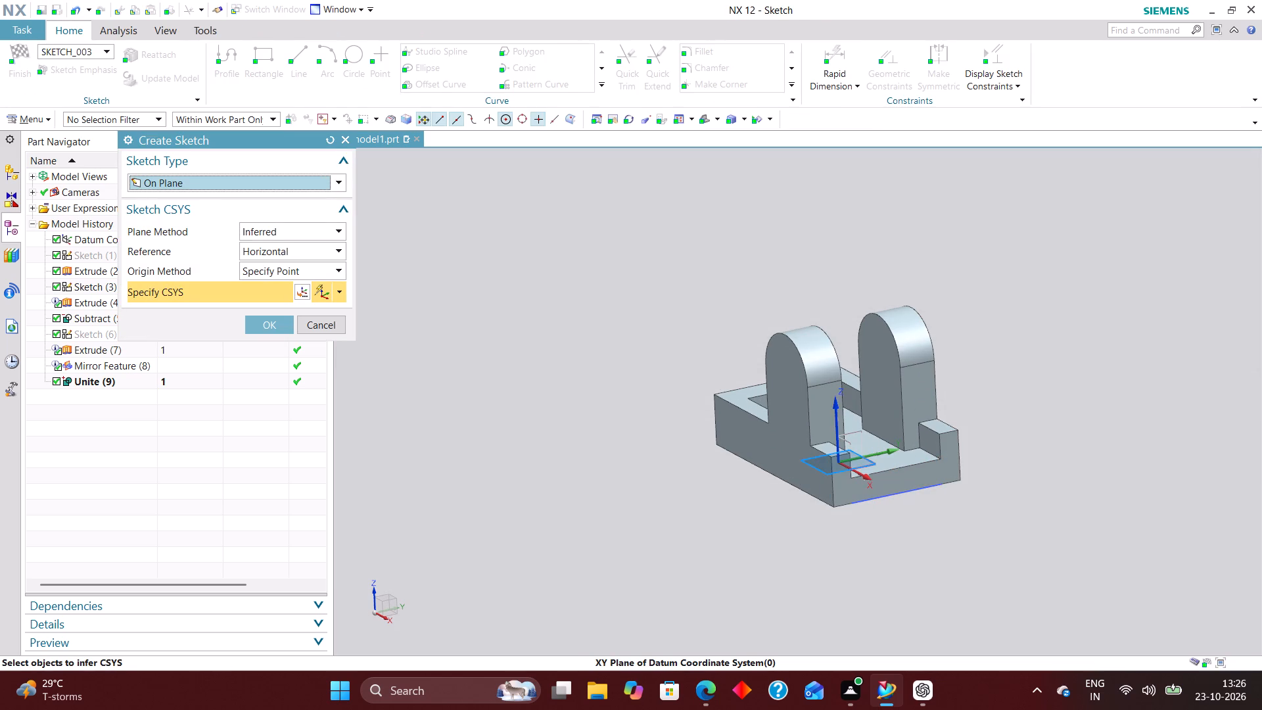
left_click(866, 466)
left_click(262, 318)
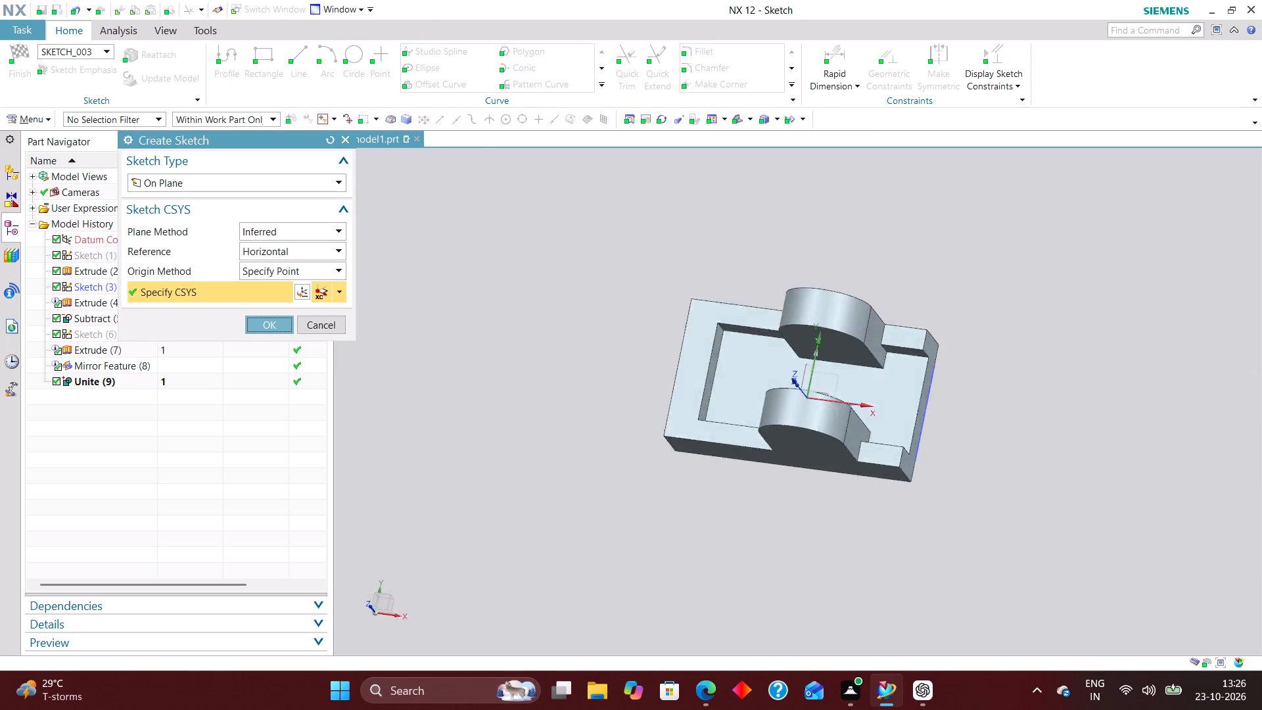
left_click(265, 50)
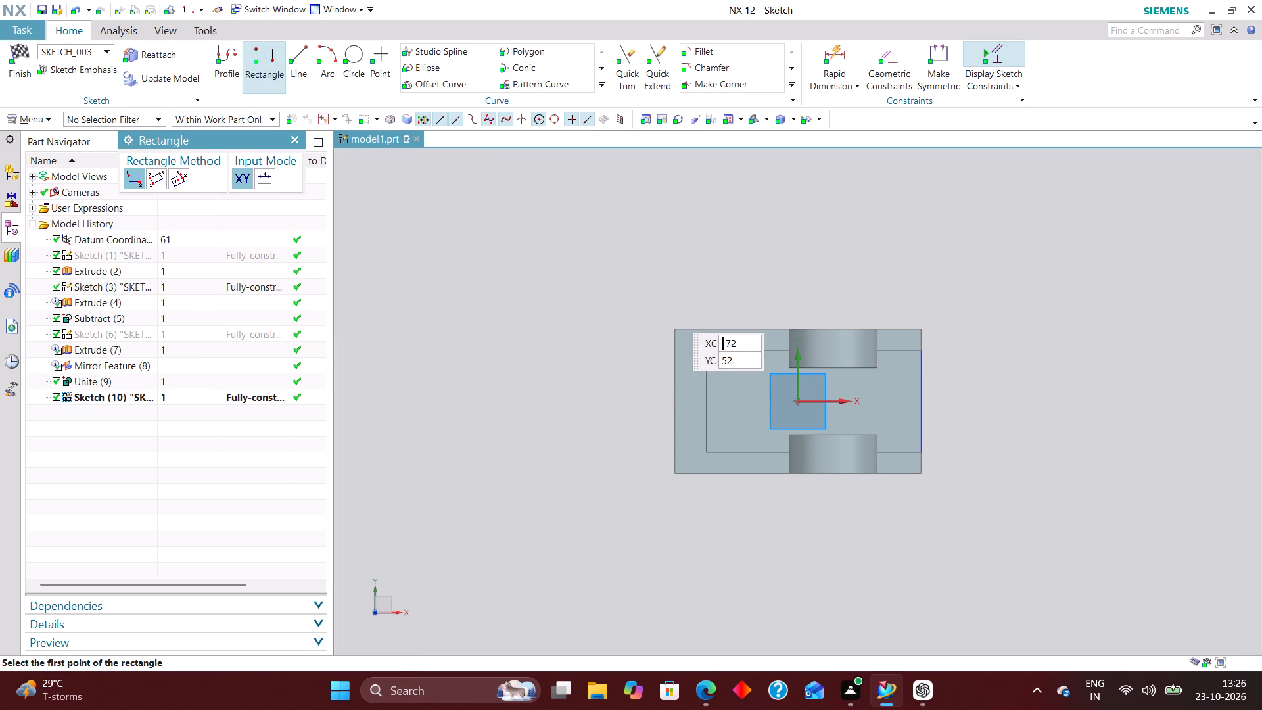
left_click(671, 296)
left_click(708, 514)
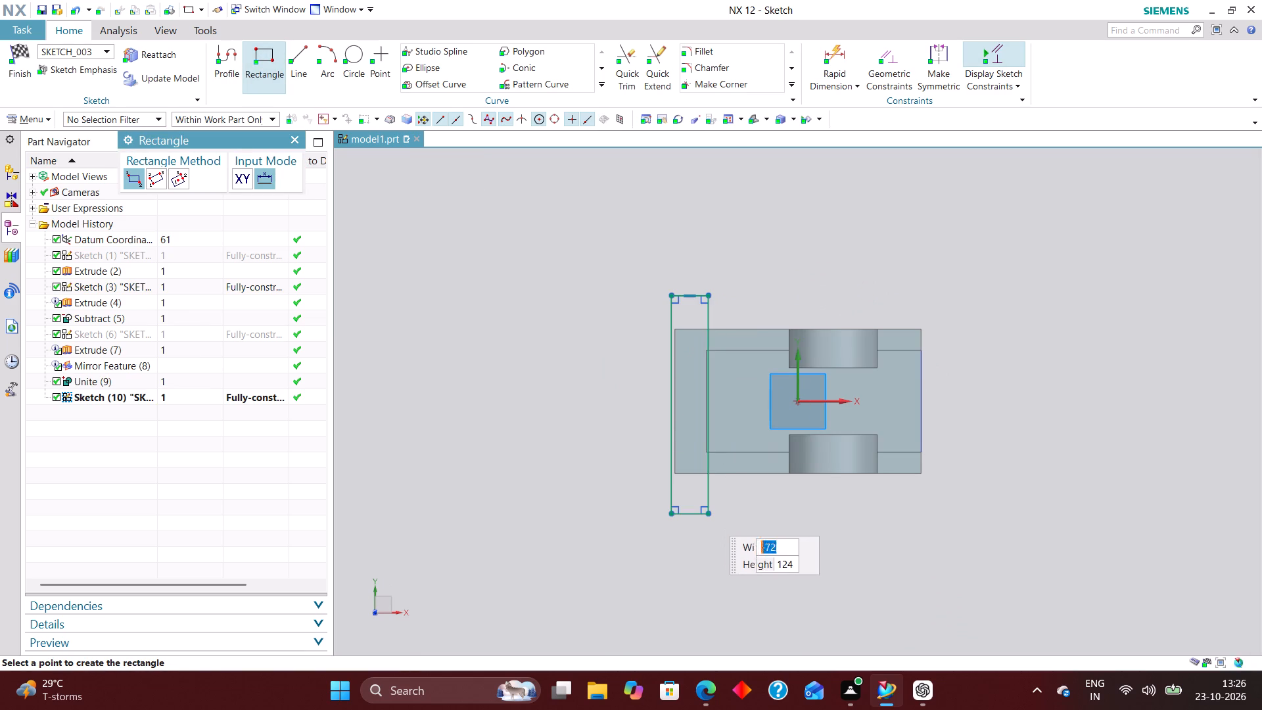
Constrain the midpoint of the rectangle's long side nearer the lugs onto the sketch's horizontal axis.
left_click(882, 59)
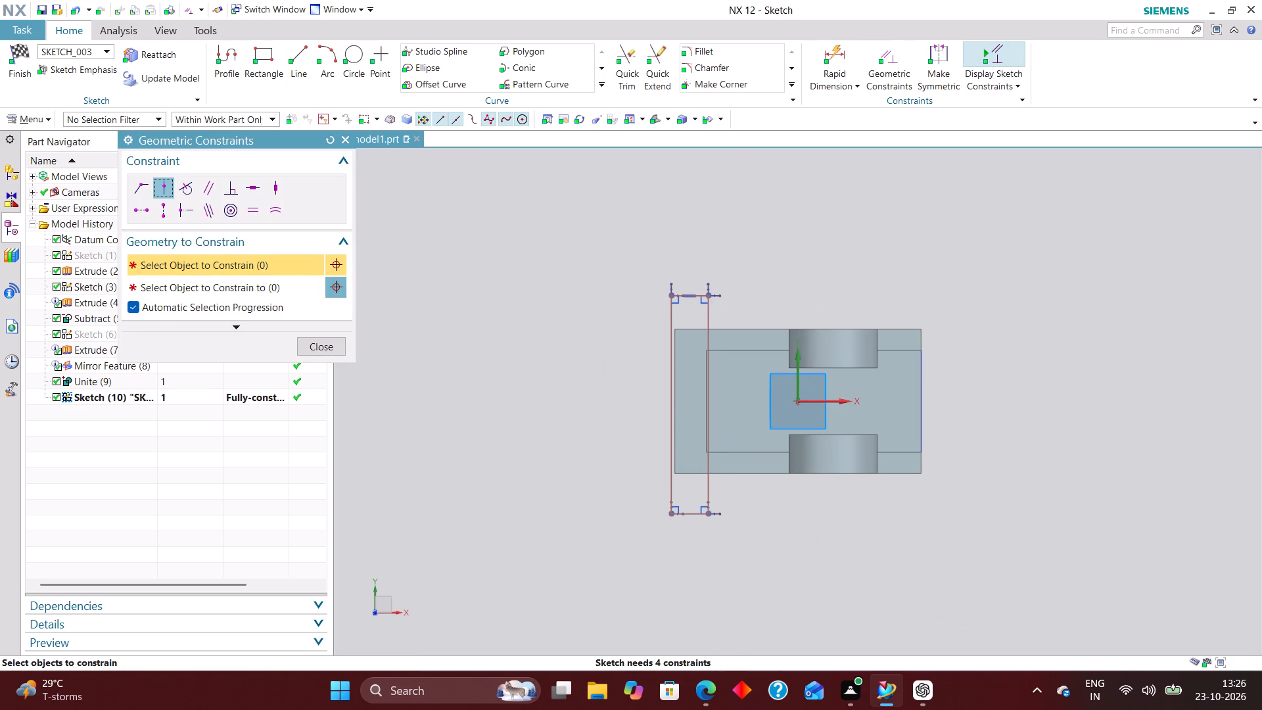
left_click(712, 400)
left_click(827, 403)
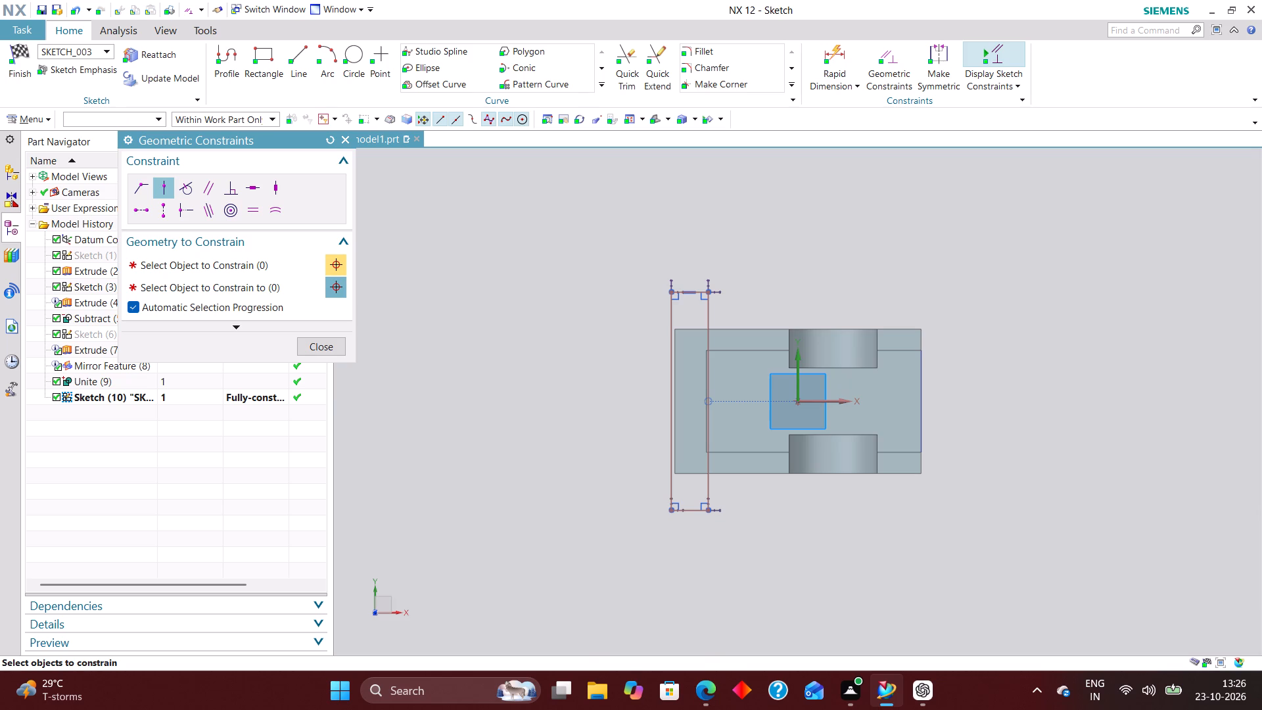
Dimension the rectangle's long side to 82 mm, matching the base's full width.
left_click(830, 49)
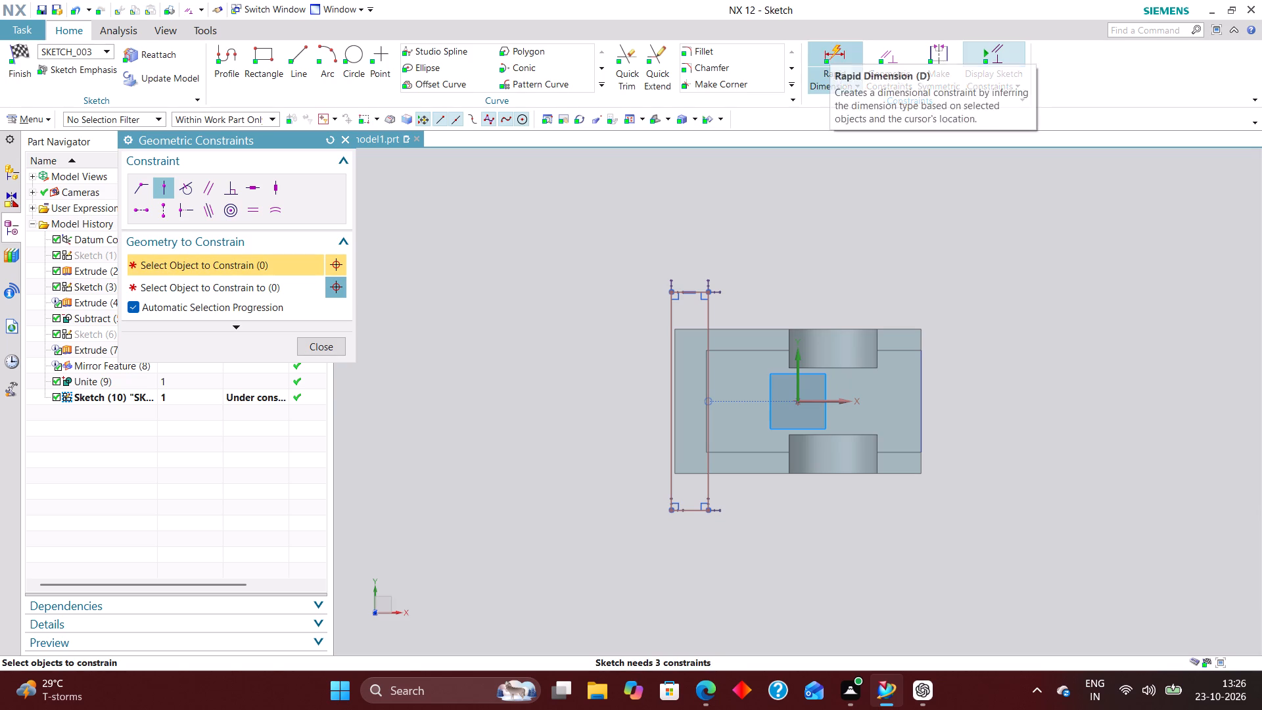
left_click(709, 370)
left_click(755, 385)
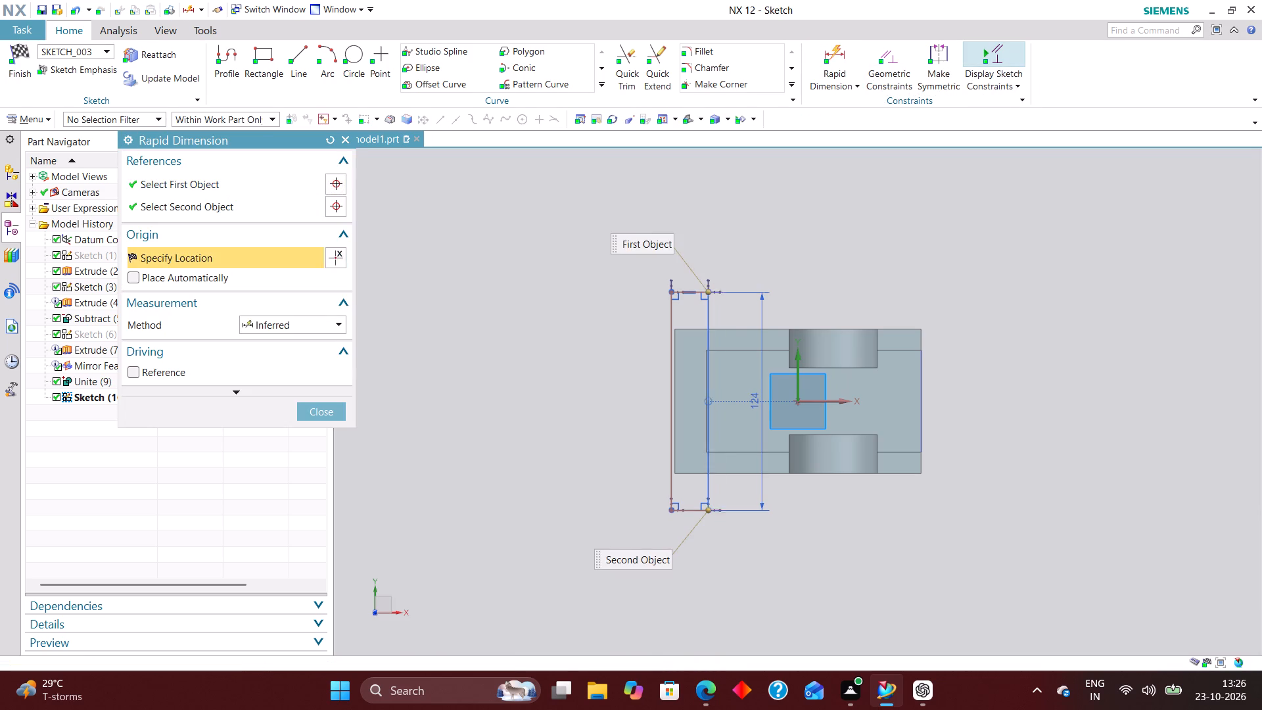
type("82")
key("Return")
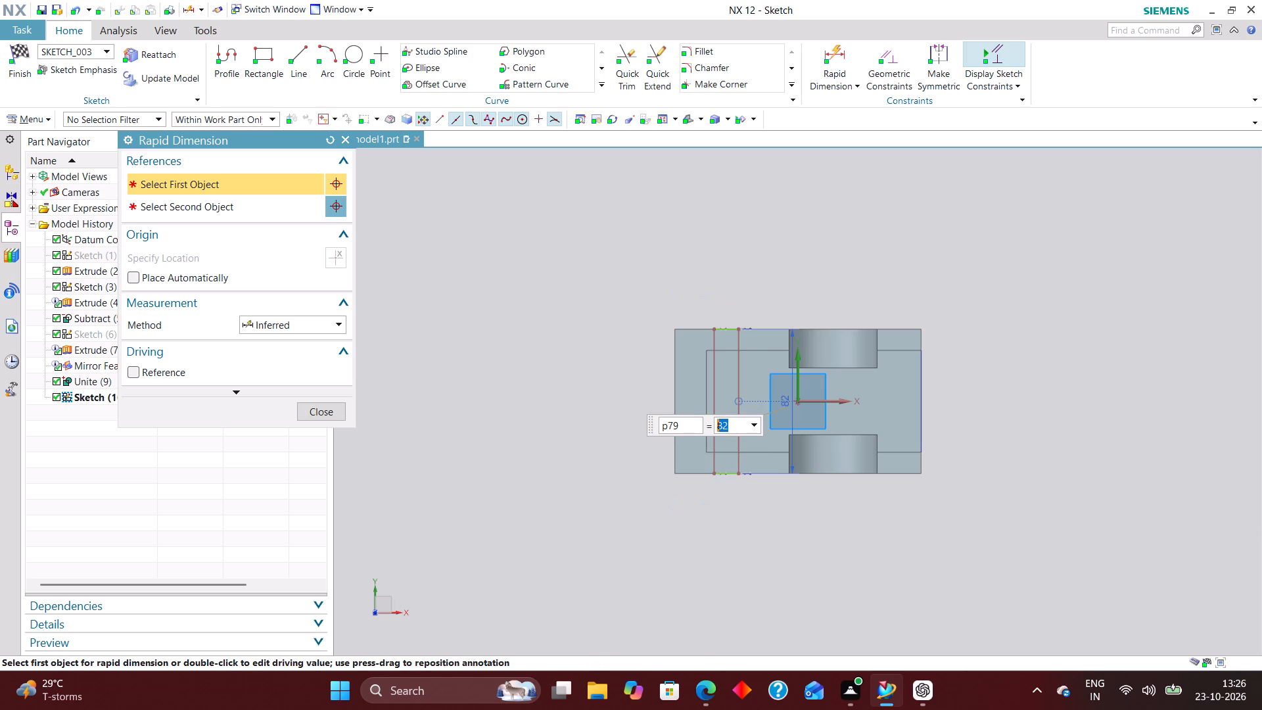
left_click(321, 414)
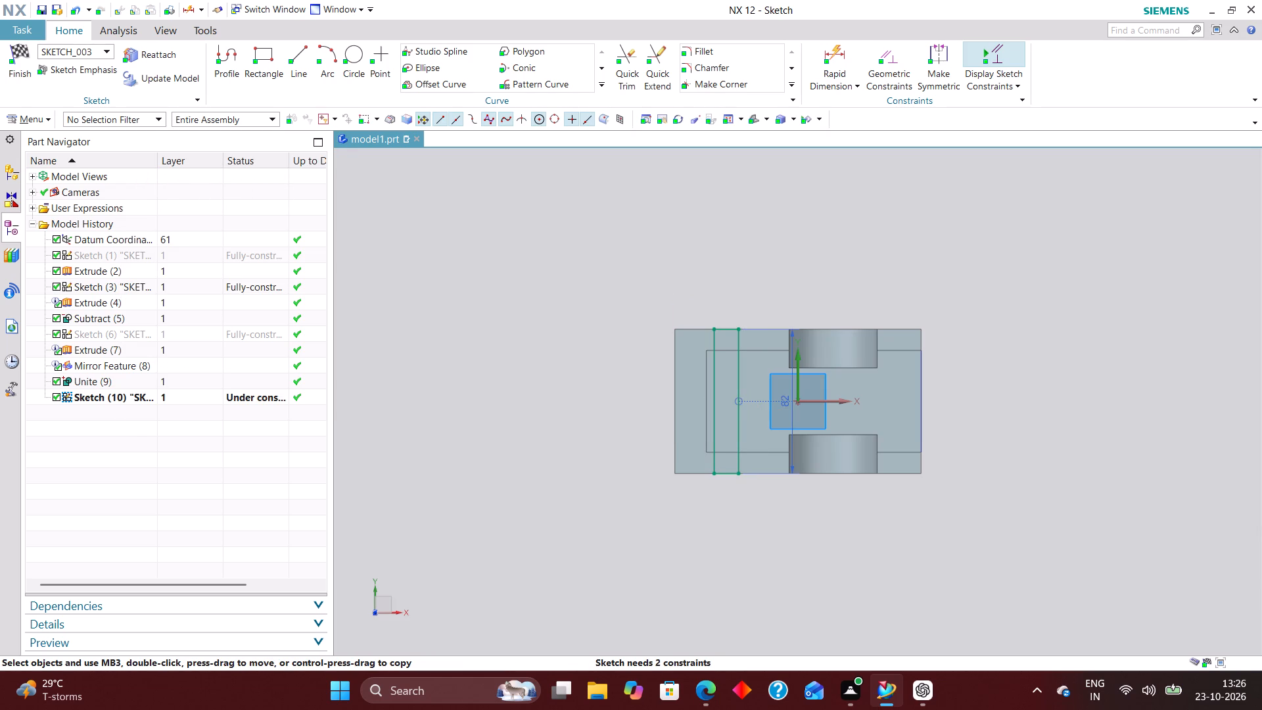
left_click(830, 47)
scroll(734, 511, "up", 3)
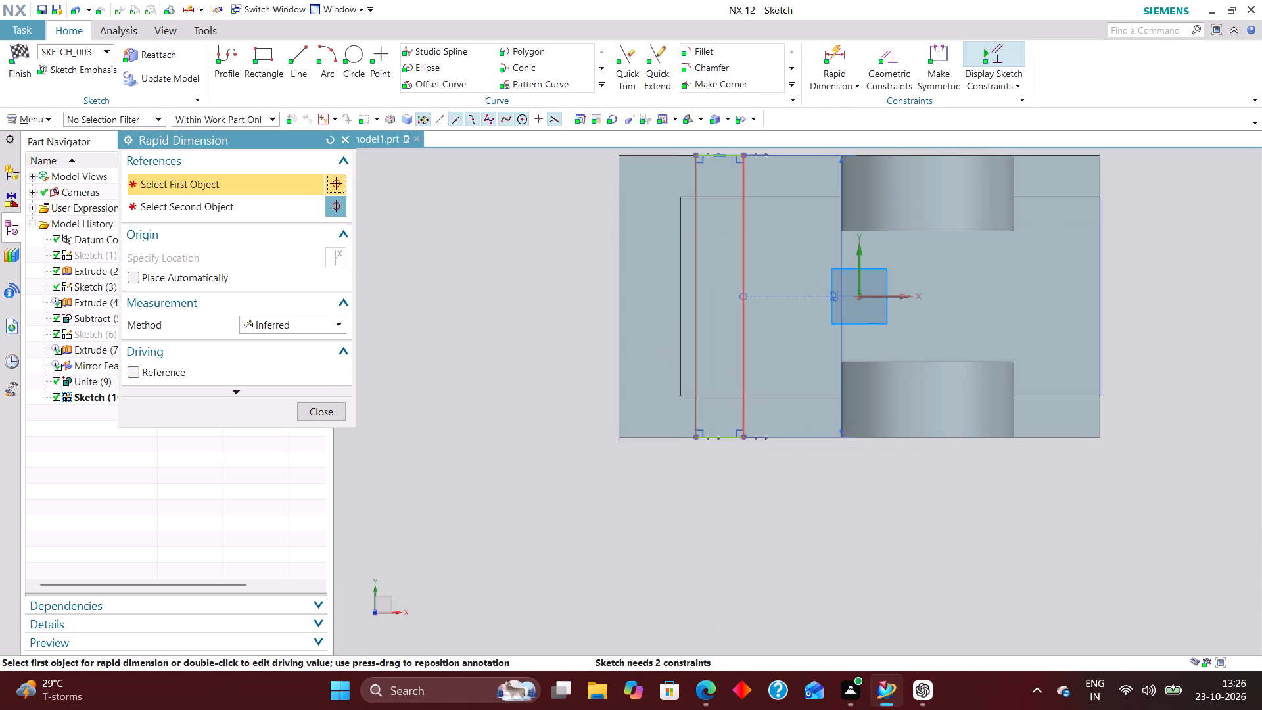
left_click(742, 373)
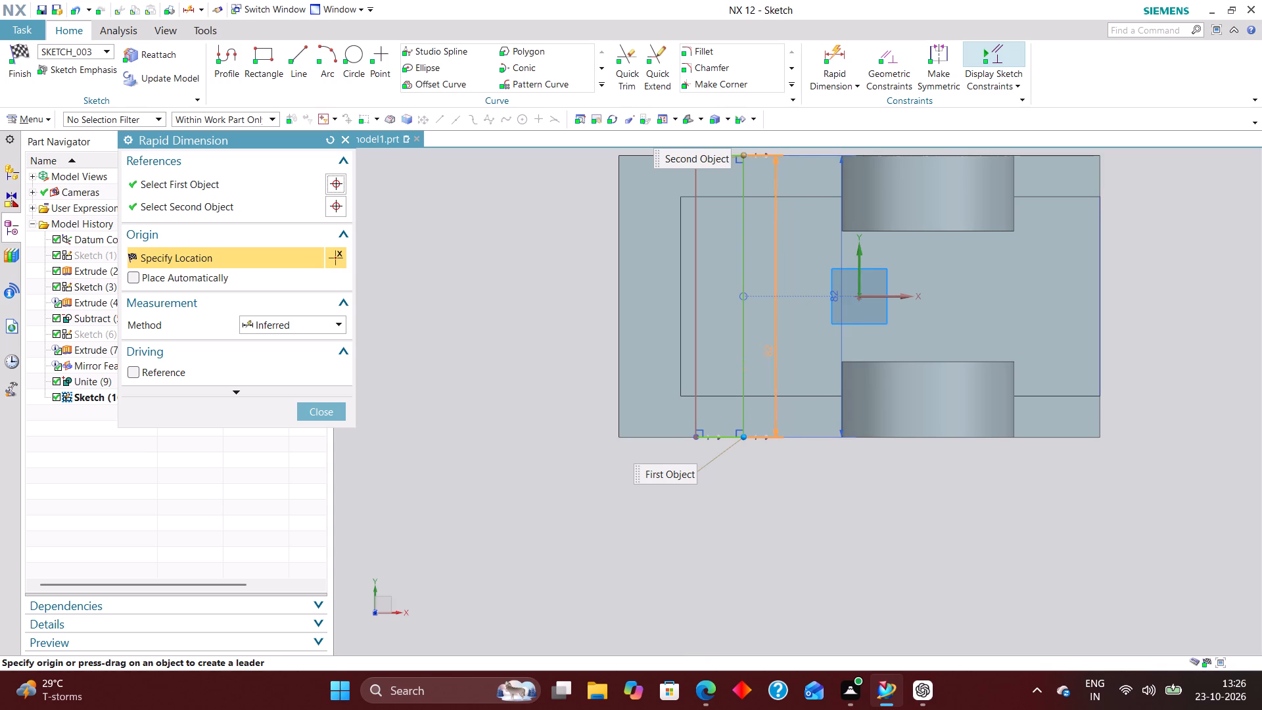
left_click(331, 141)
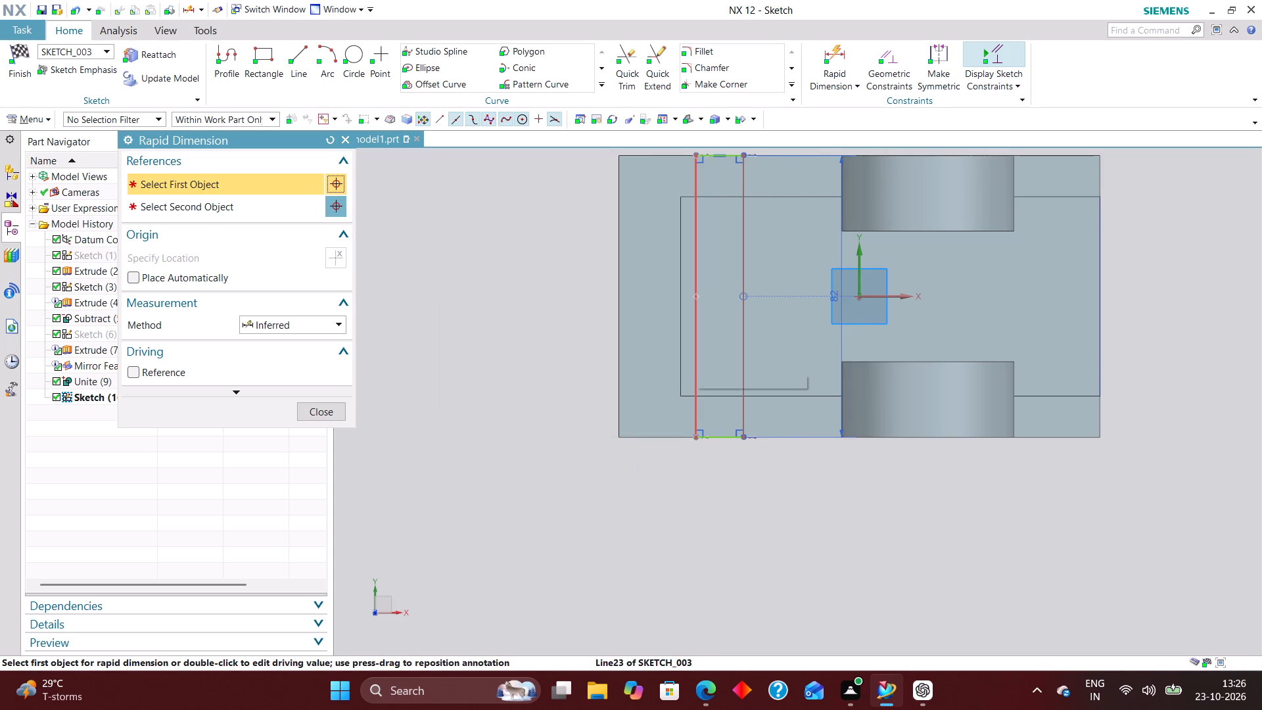
Dimension the rectangle's short side to 18 mm.
left_click(833, 54)
scroll(712, 442, "up", 3)
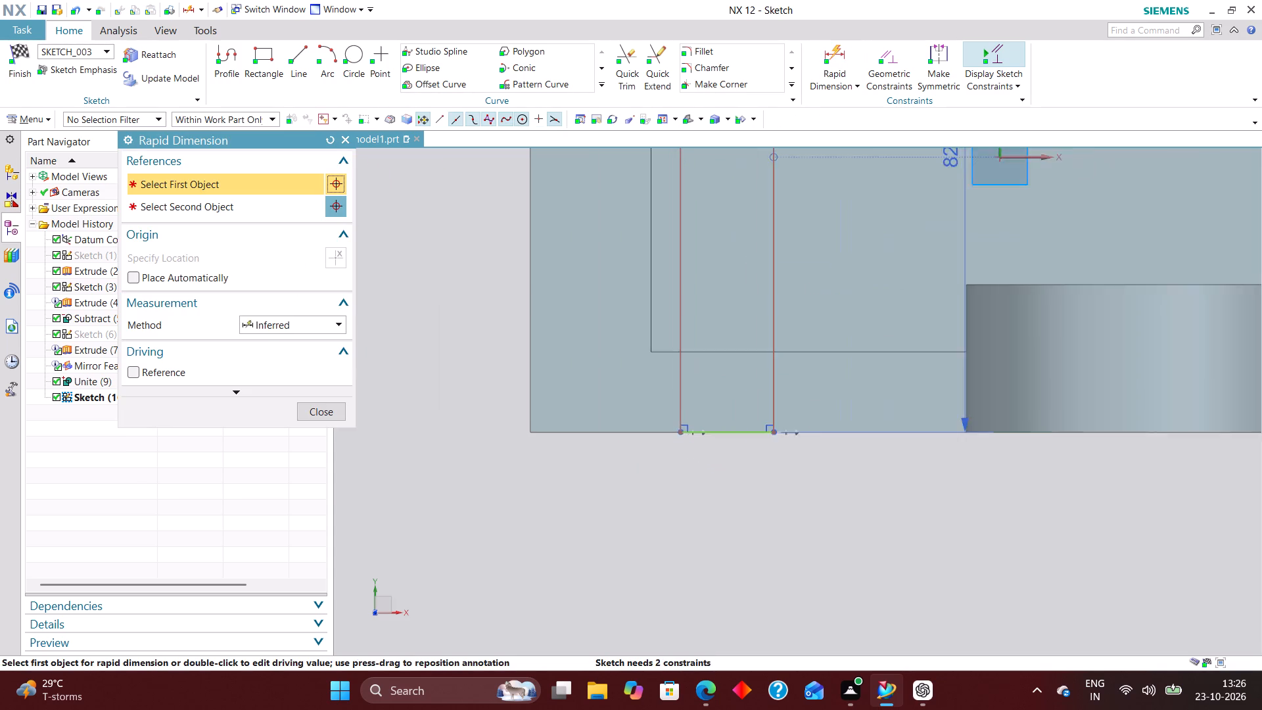
scroll(712, 442, "up", 1)
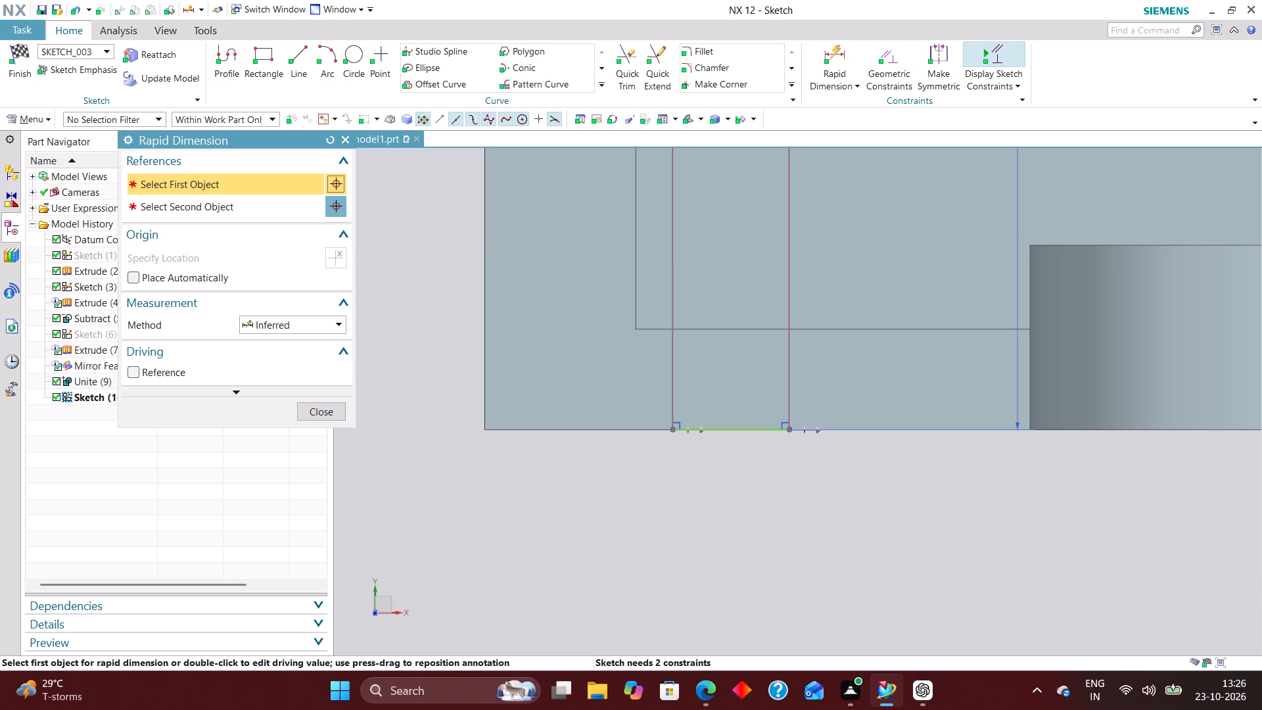
left_click(774, 434)
double_click(732, 533)
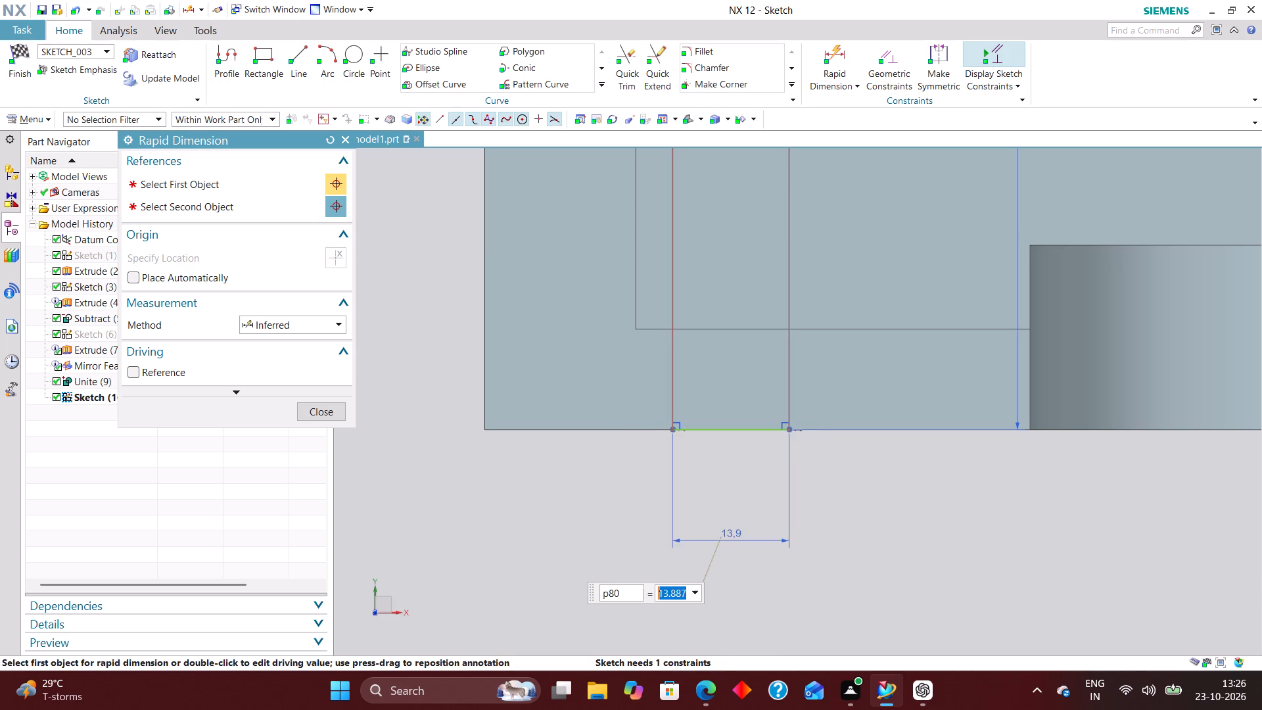
type("18")
key("Return")
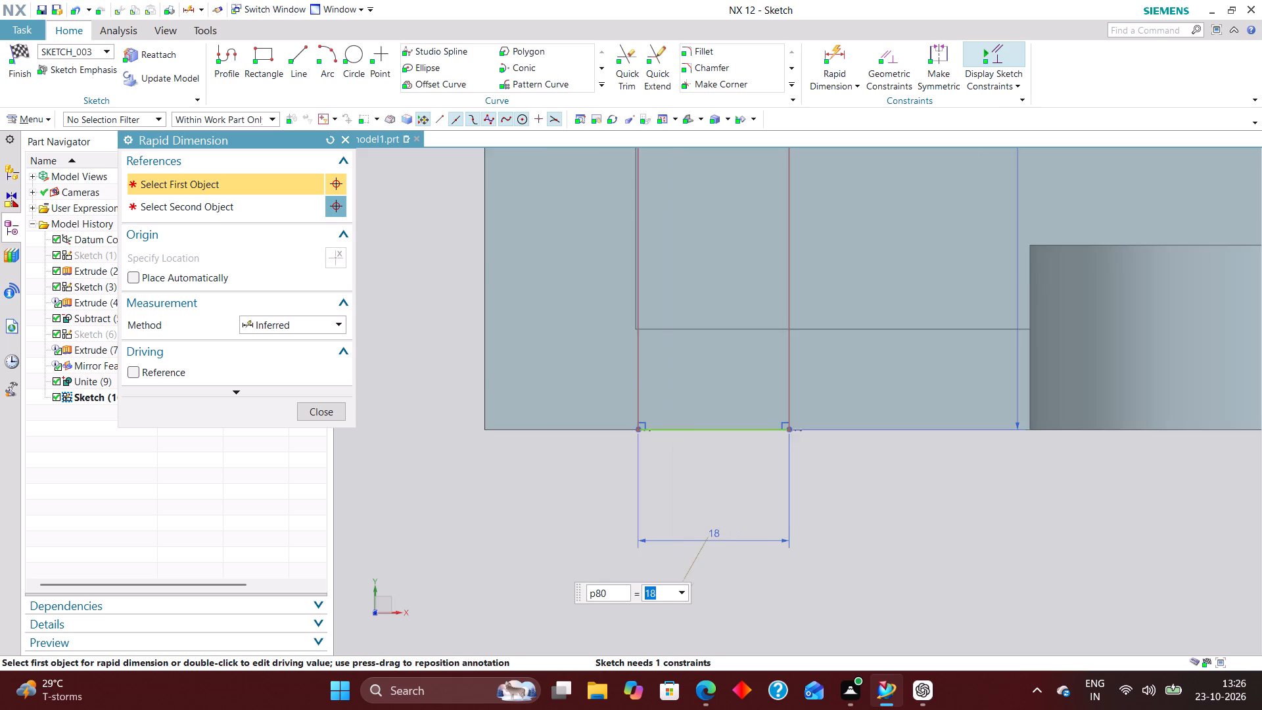
Dimension the rectangle's outer long side to the sketch's vertical axis at 140/2 mm and finish the sketch.
scroll(804, 562, "down", 2)
left_click(824, 48)
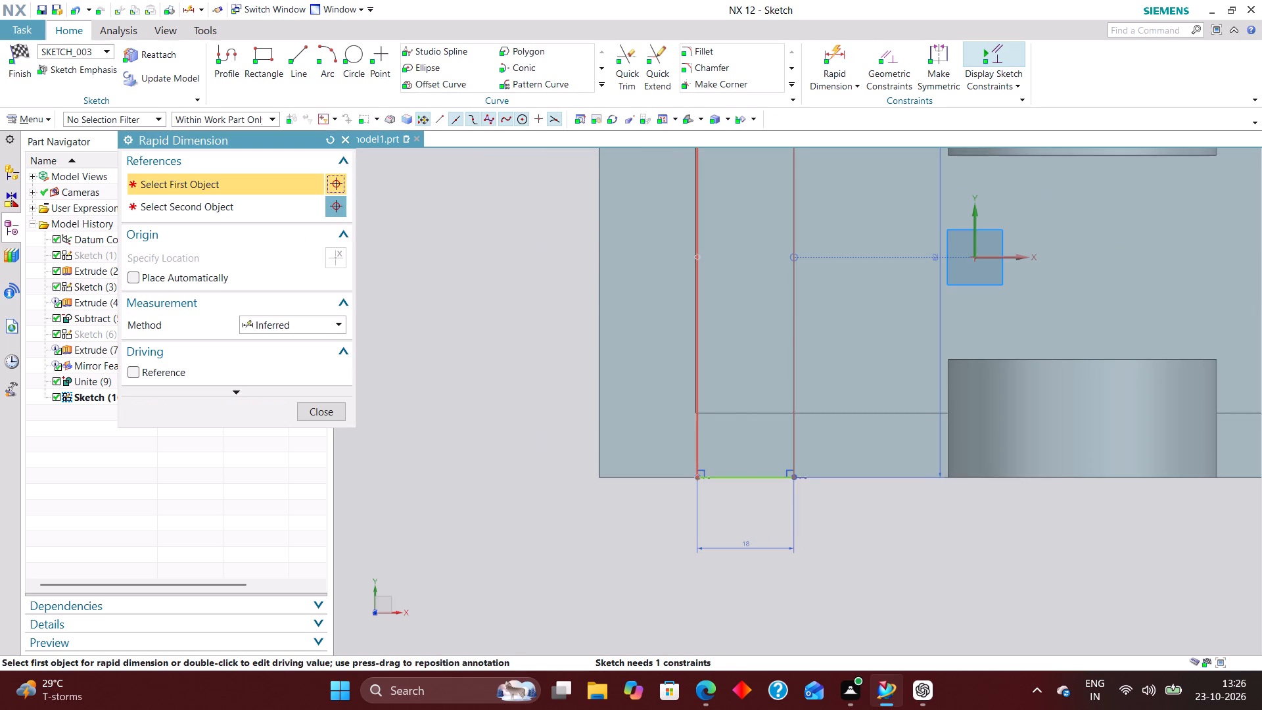
left_click(698, 440)
scroll(739, 520, "down", 2)
left_click(888, 324)
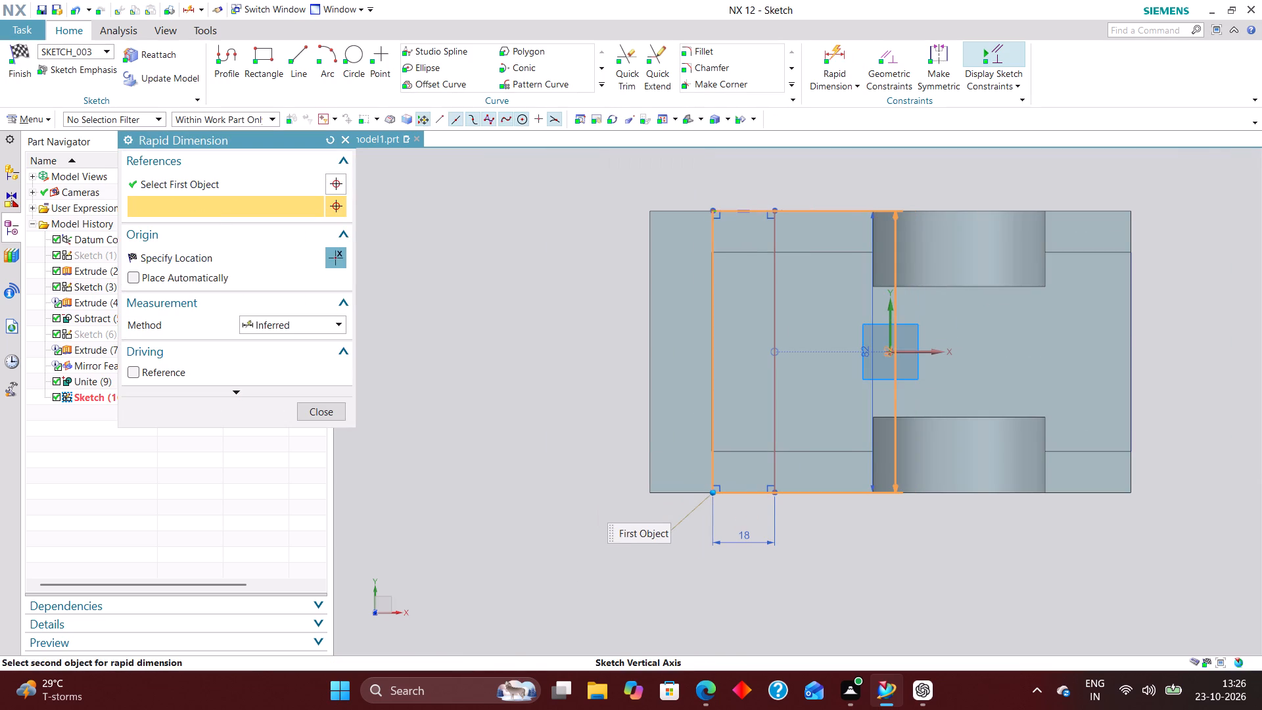
left_click(789, 591)
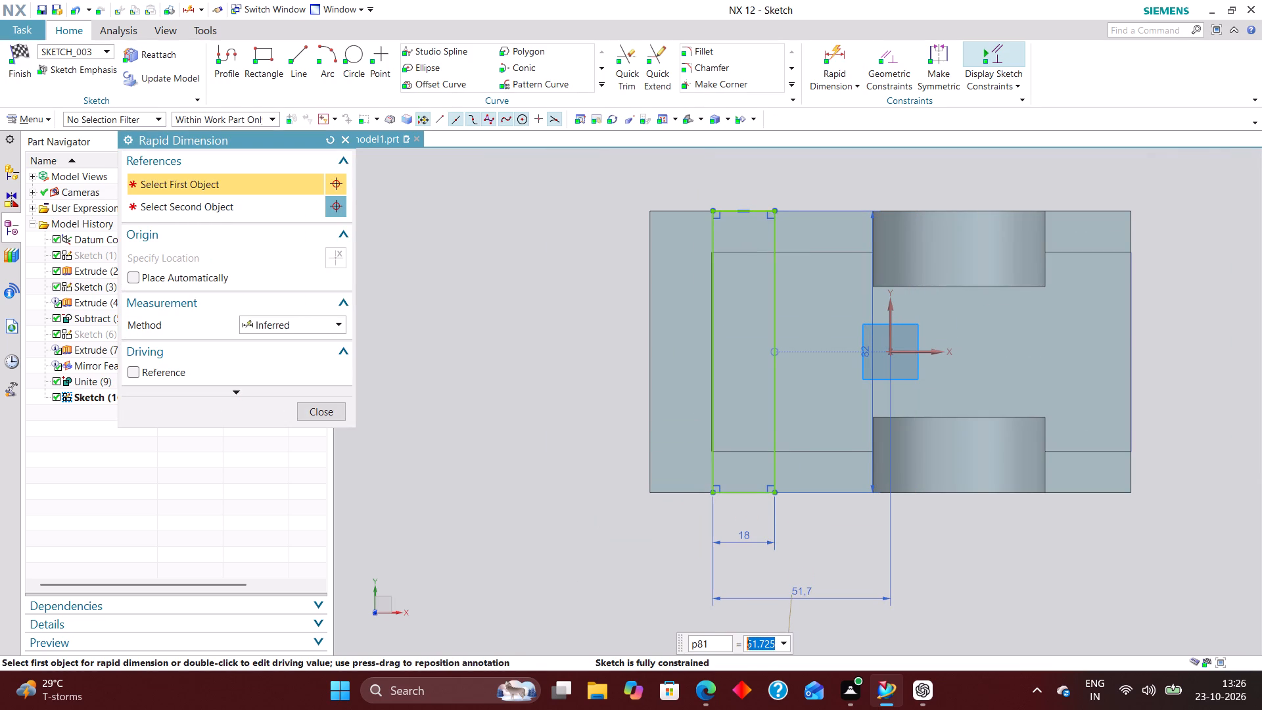
type("140")
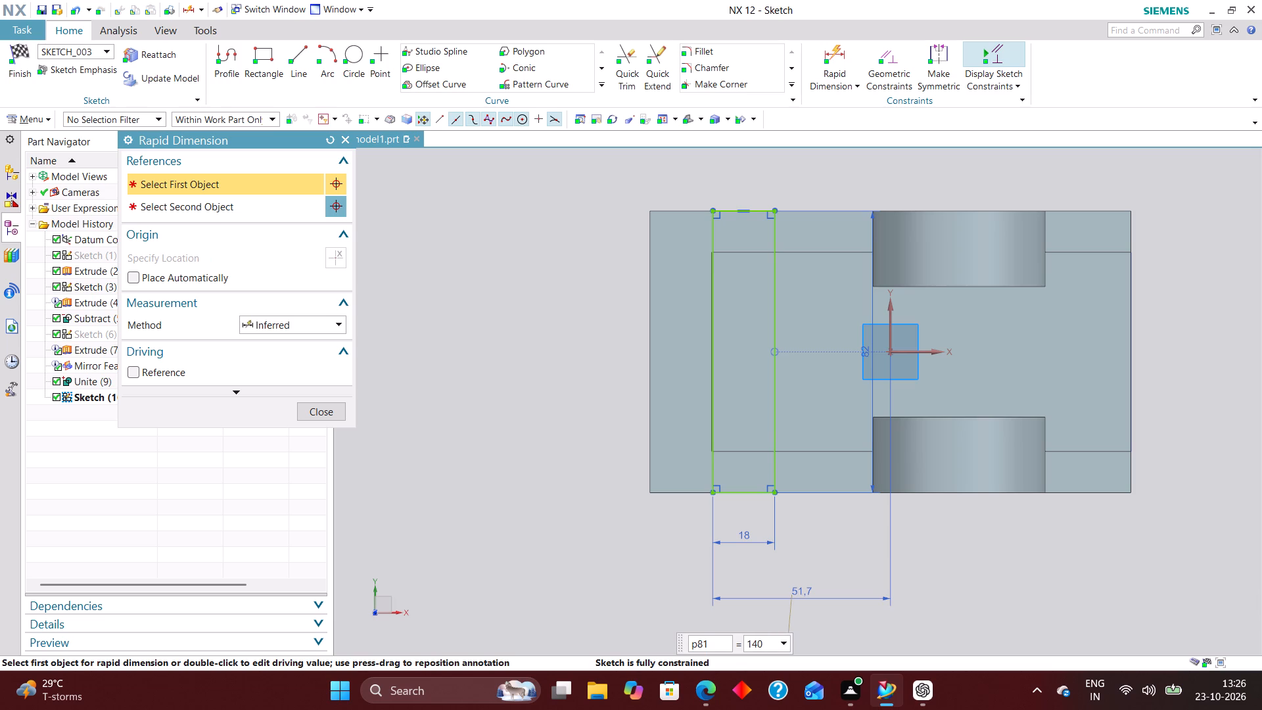
type("/2")
key("Return")
key("Return")
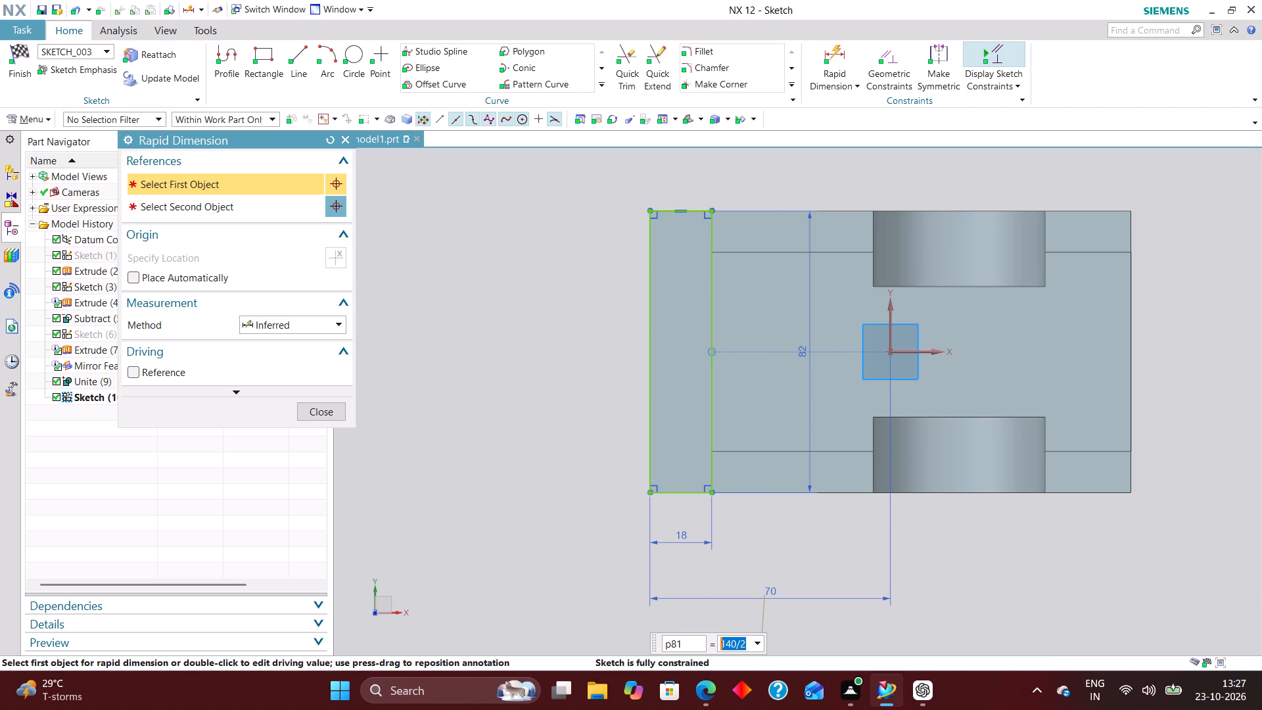
left_click(312, 410)
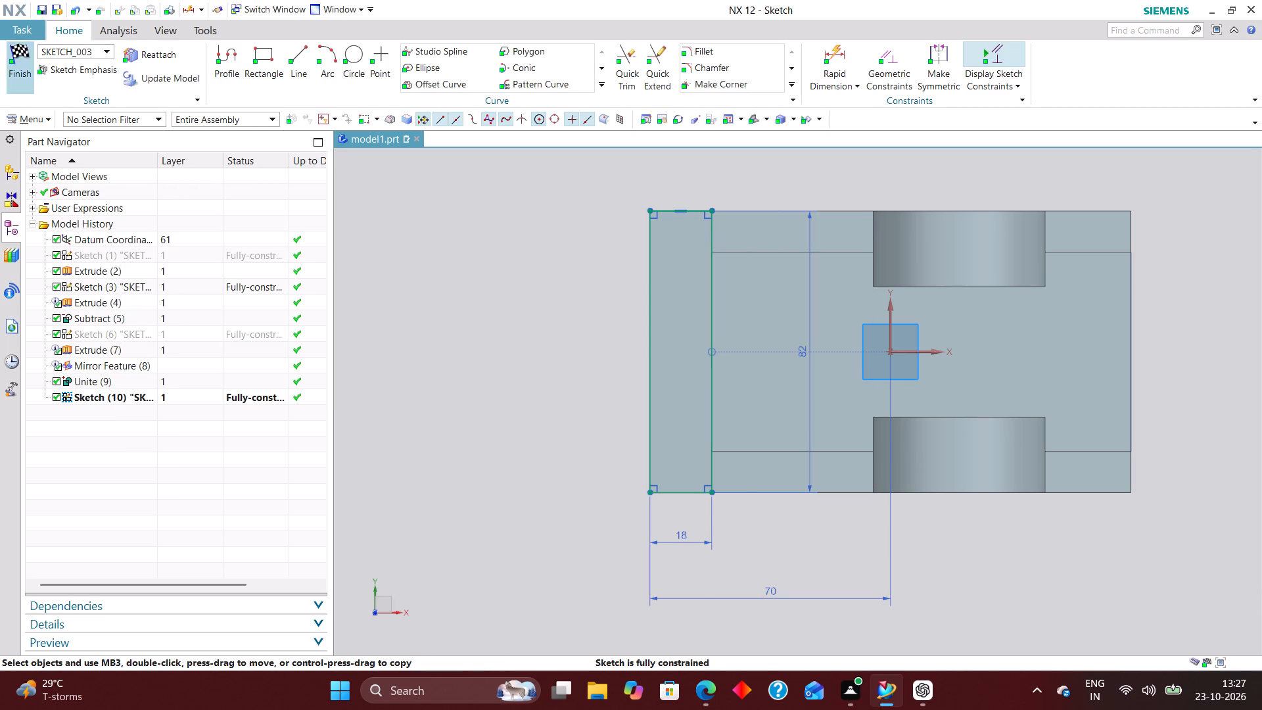
left_click(28, 55)
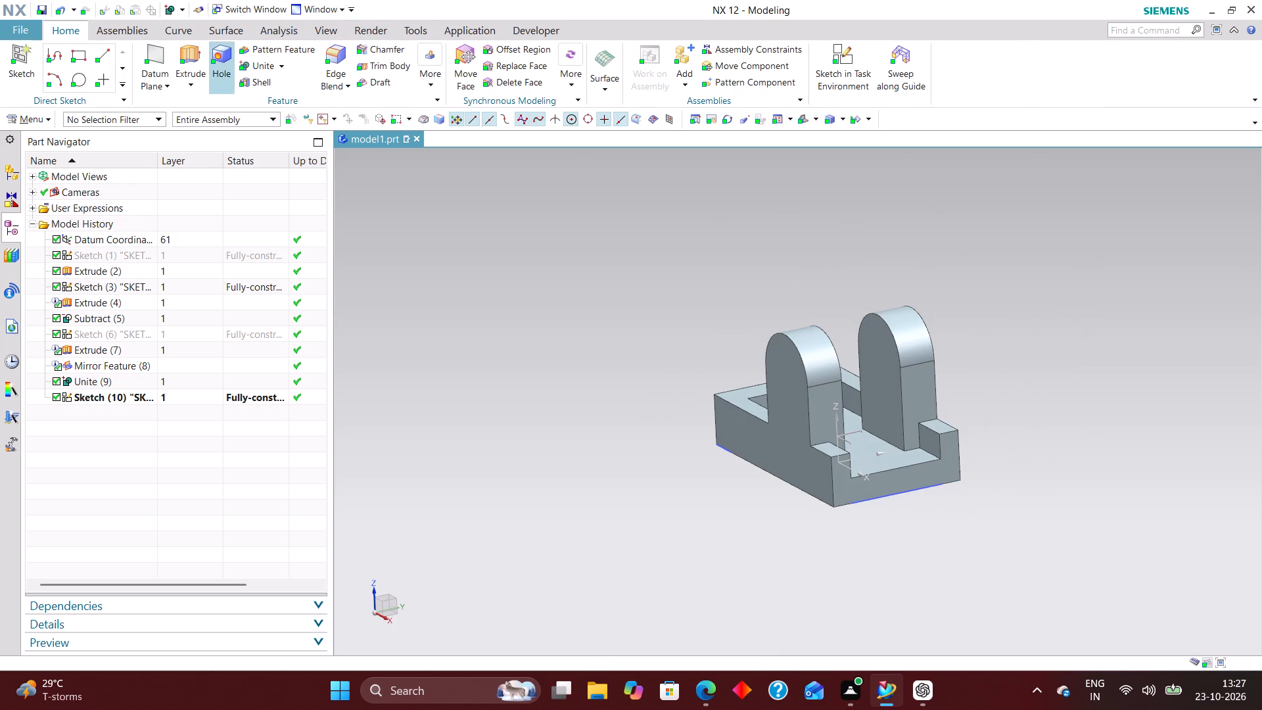
Extrude the 18 by 82 mm rectangle from 0 to 54 mm upward, uniting it with the base as an end wall.
left_click(194, 44)
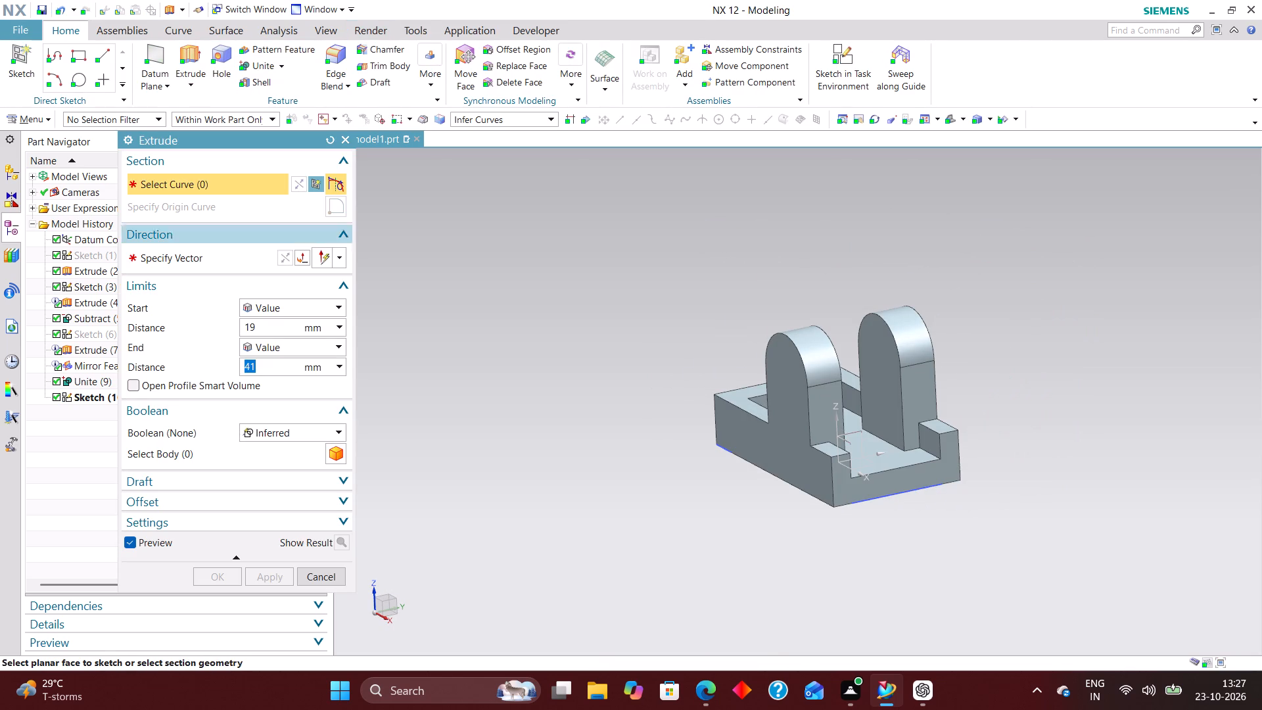
left_click(89, 397)
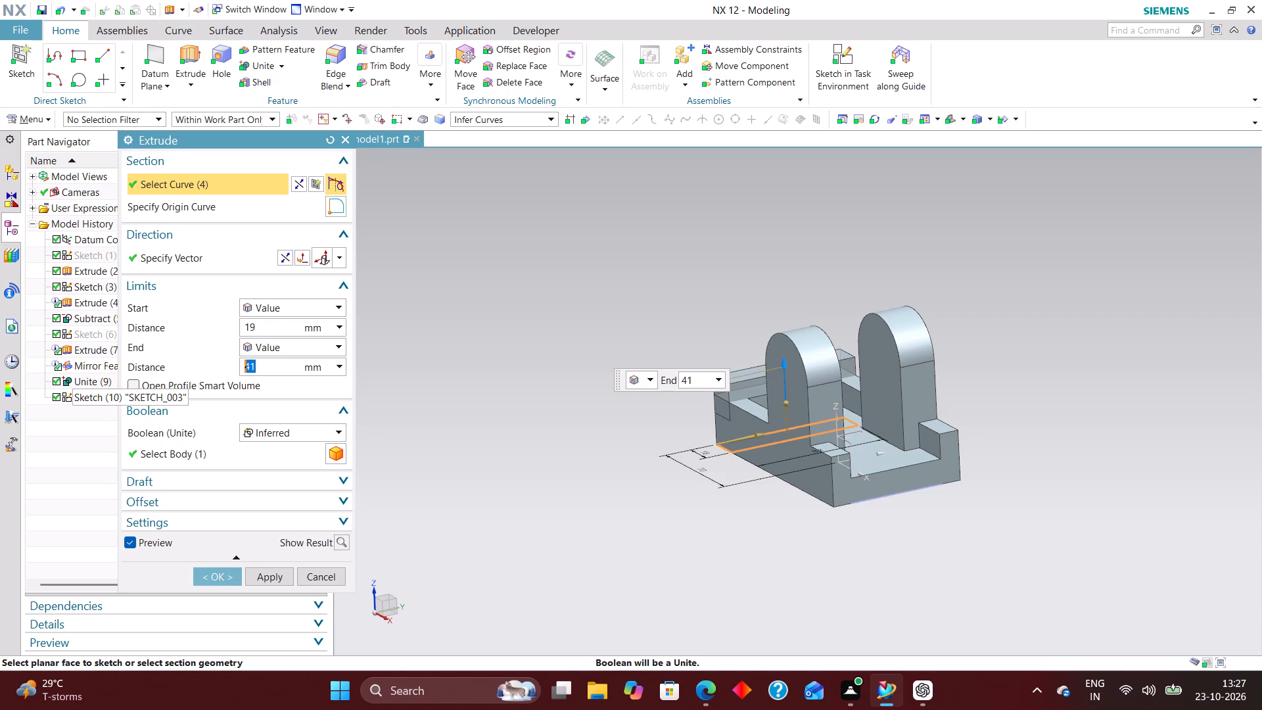
scroll(695, 316, "up", 3)
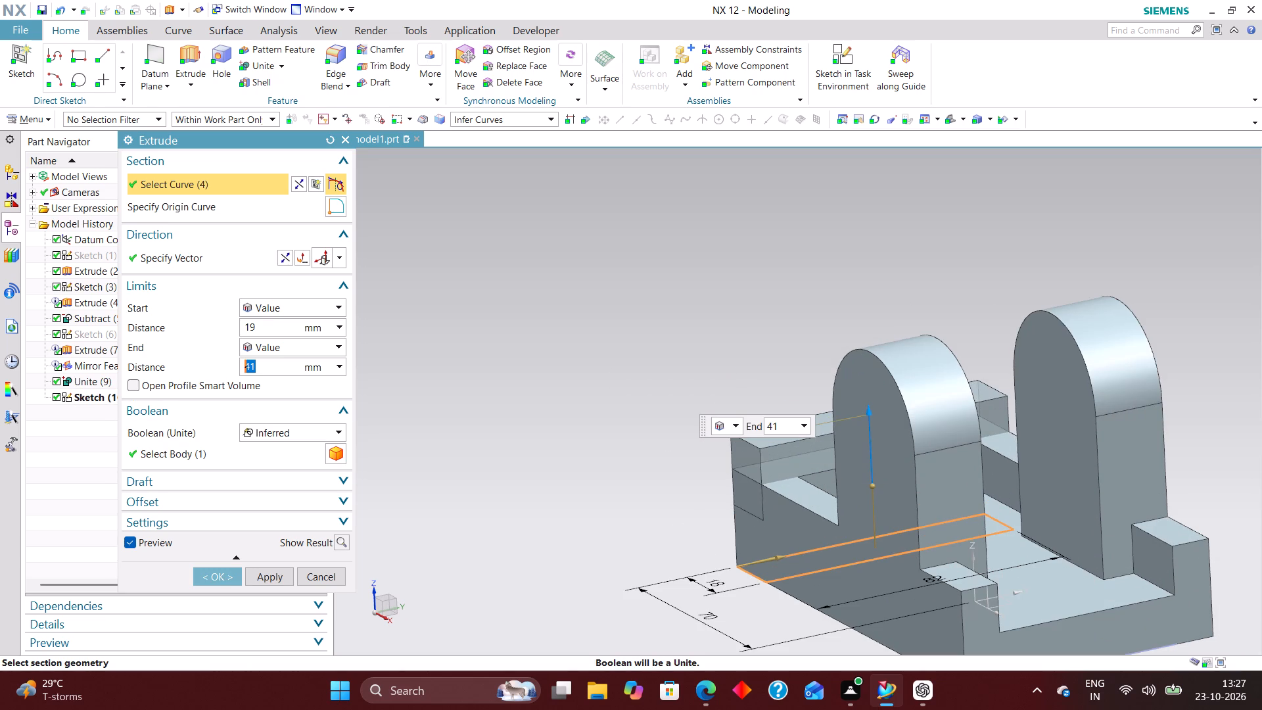
left_click_drag(263, 323, 199, 327)
key("0")
key("Return")
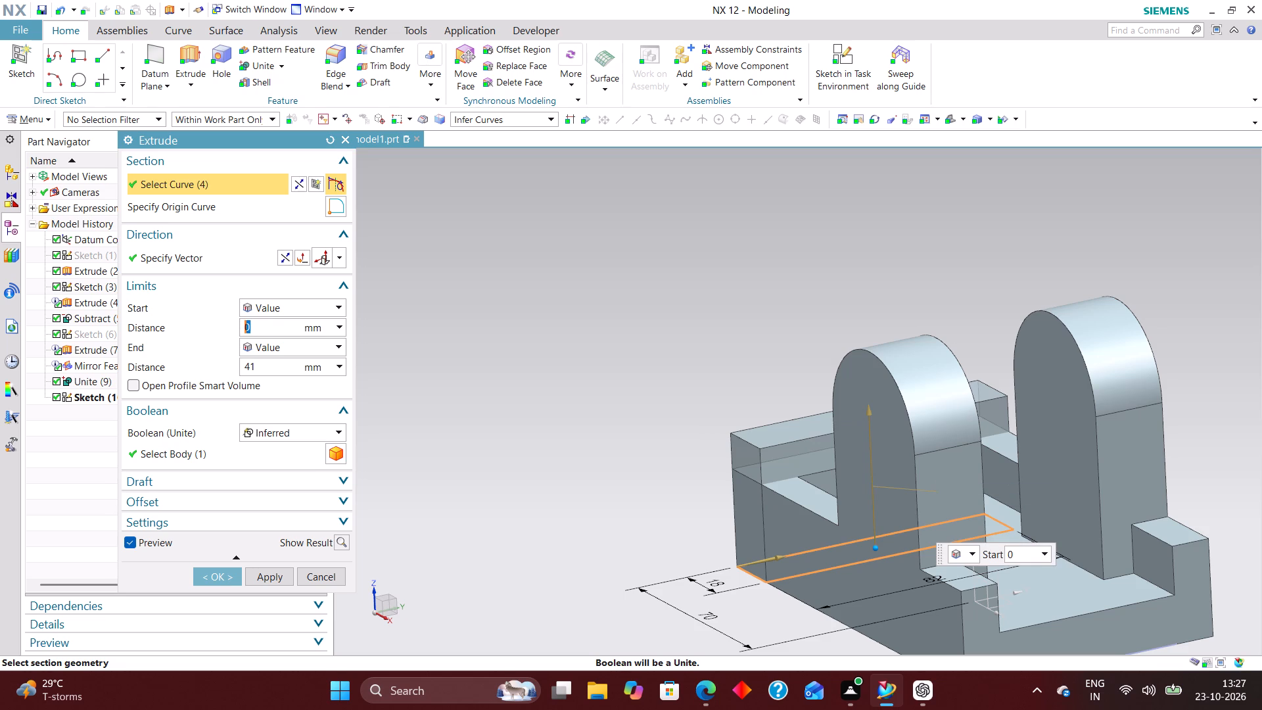
left_click_drag(263, 364, 137, 357)
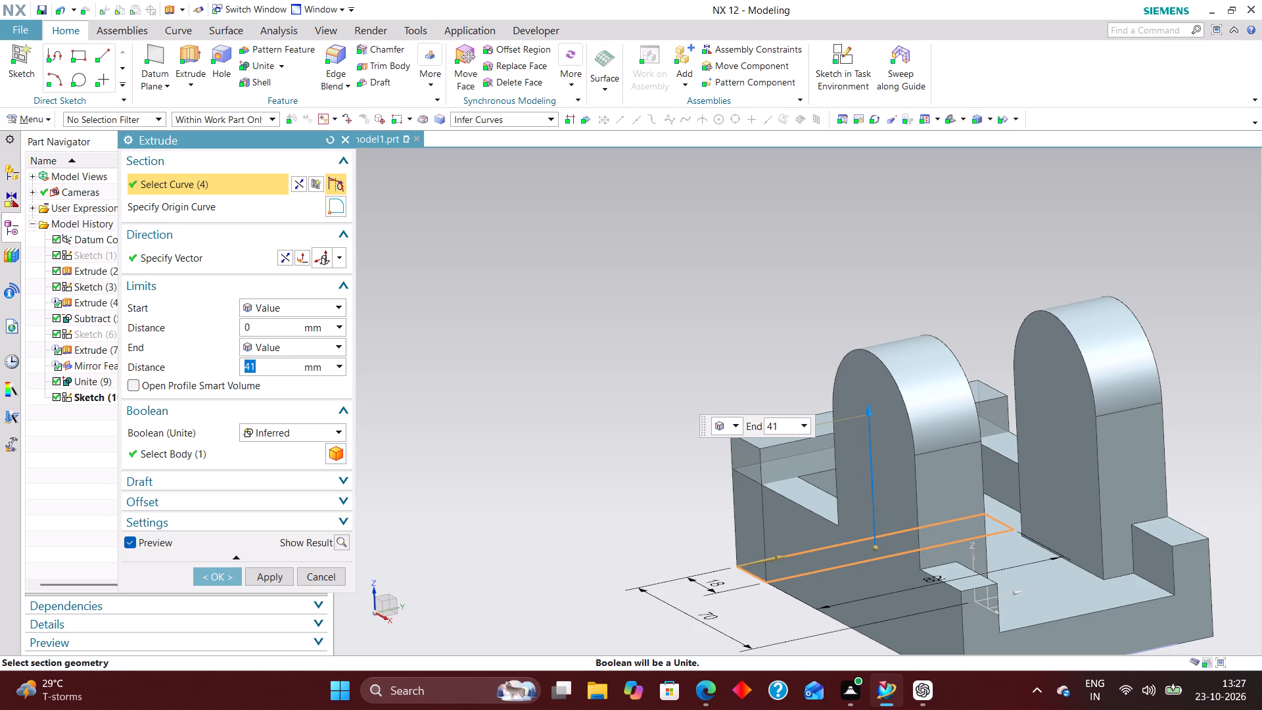
type("54")
key("Return")
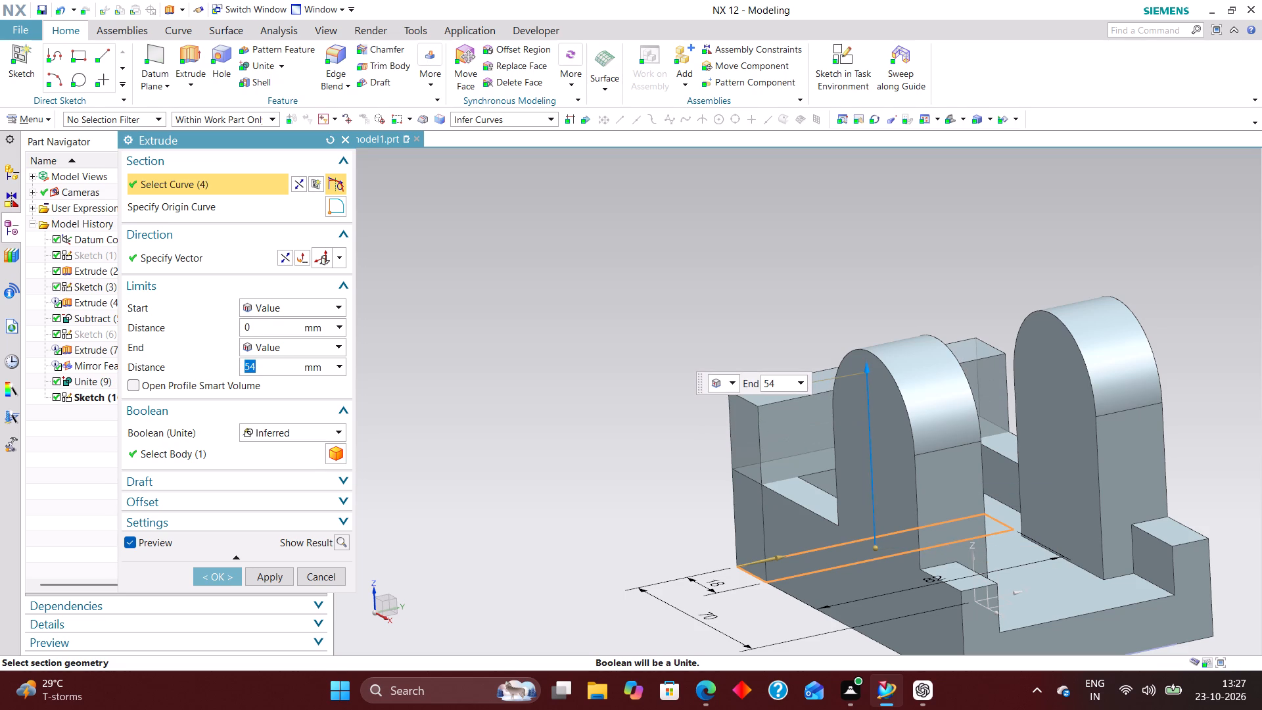
left_click(201, 572)
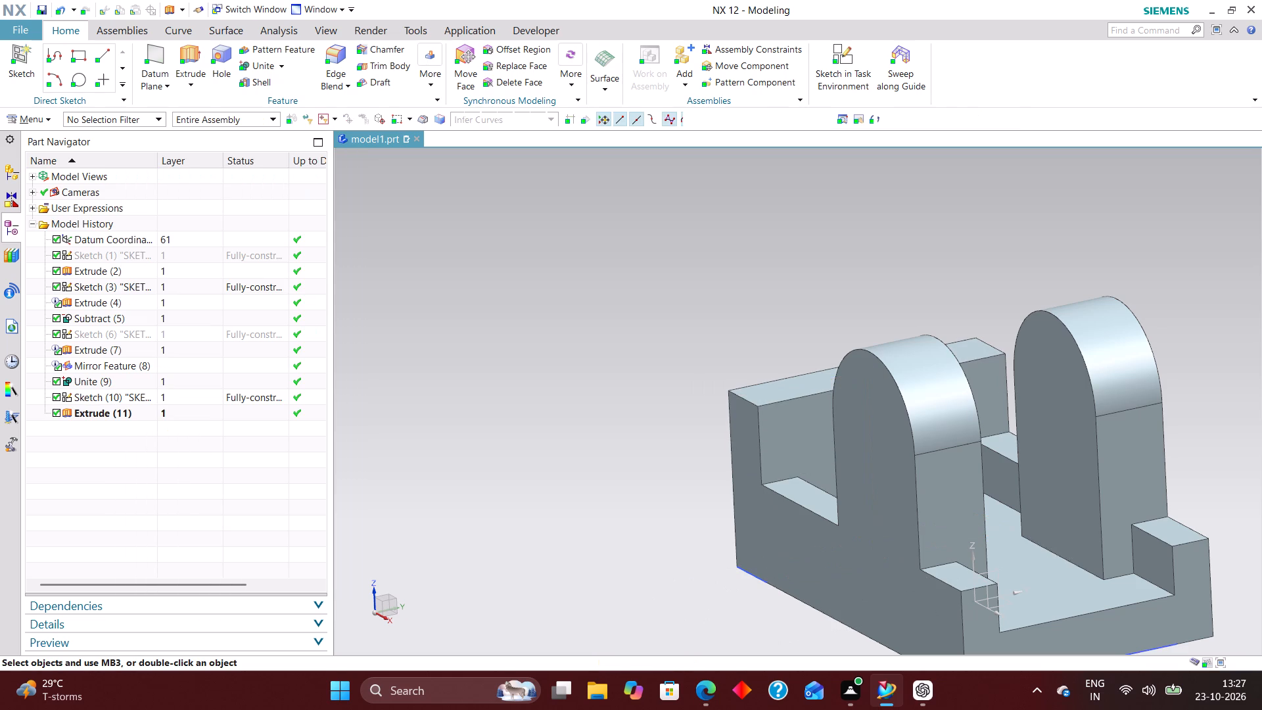
Hide the base pocket's sketch and the end wall's rectangle sketch.
middle_click_drag(496, 312, 557, 420)
middle_click_drag(511, 352, 551, 288)
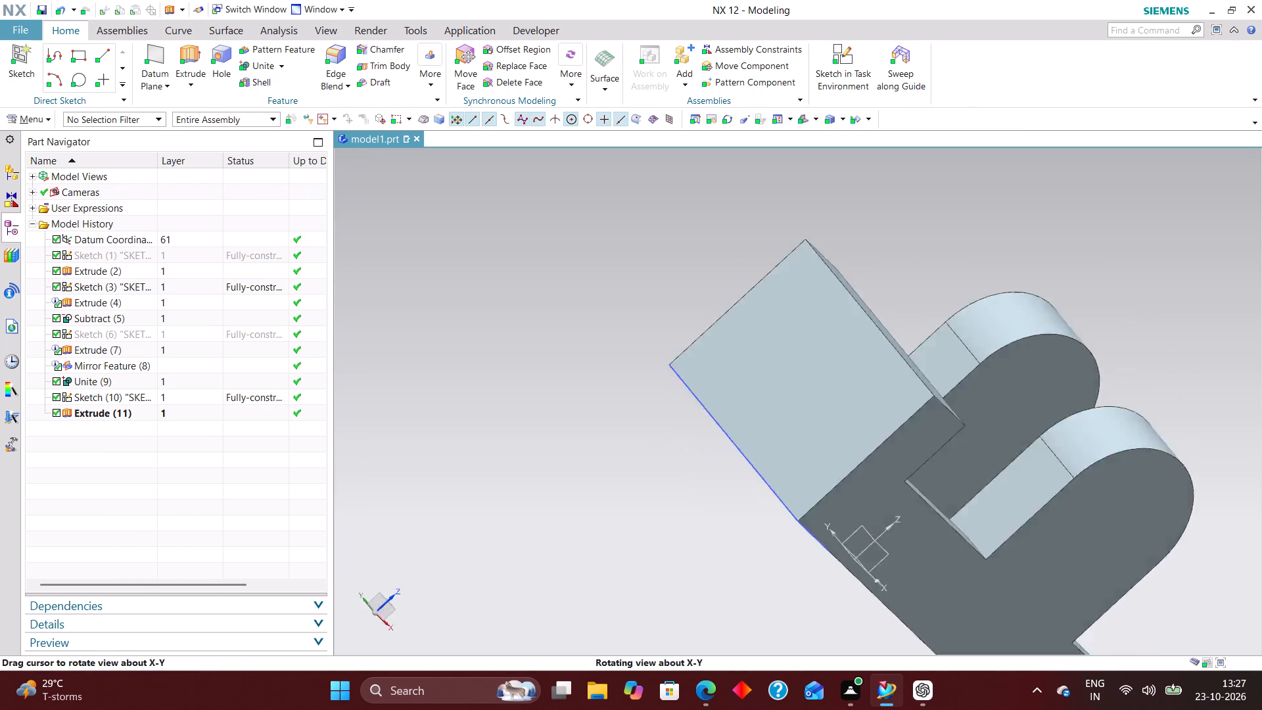
middle_click_drag(551, 288, 538, 202)
middle_click(471, 263)
middle_click_drag(651, 337, 634, 348)
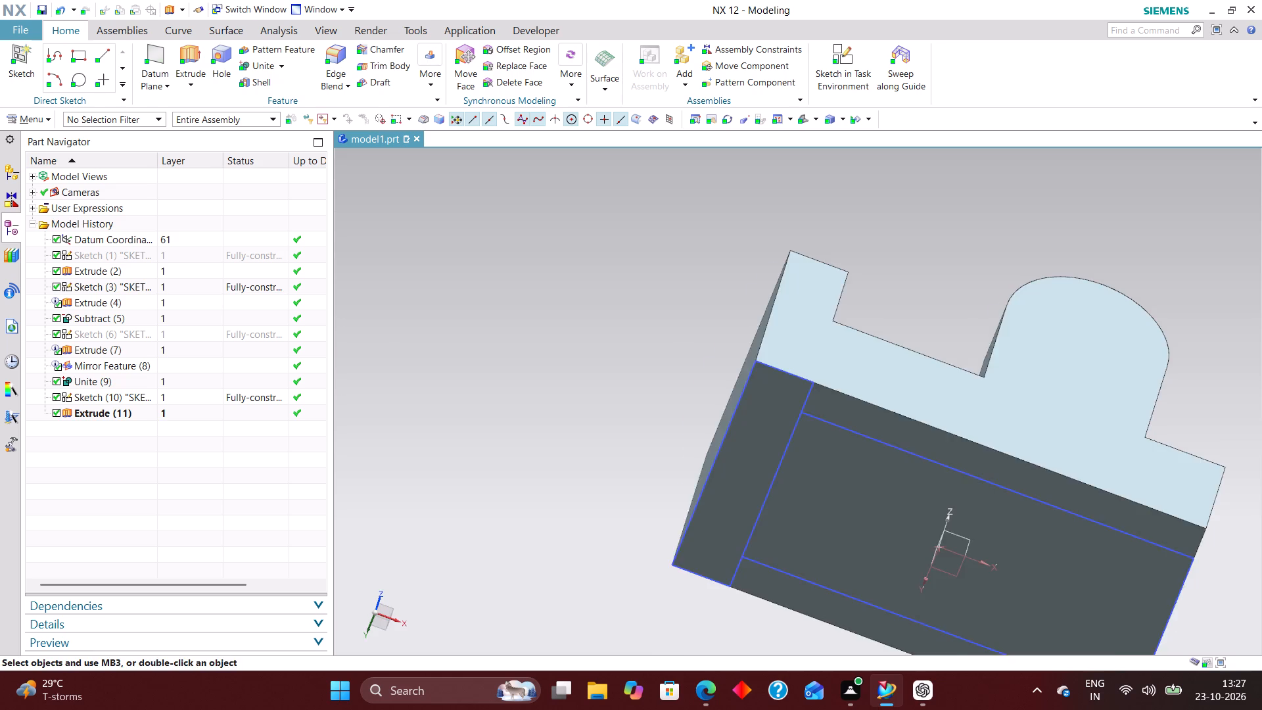
middle_click_drag(634, 348, 609, 362)
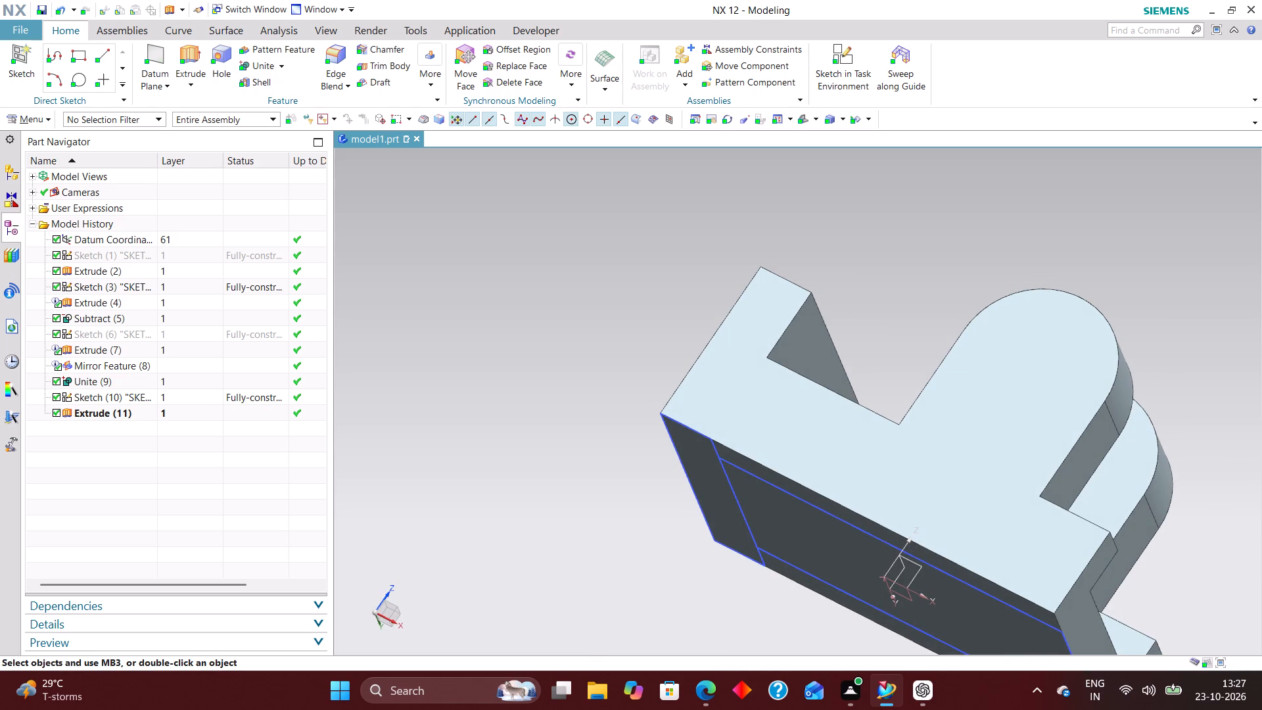
left_click(132, 287, "ctrl")
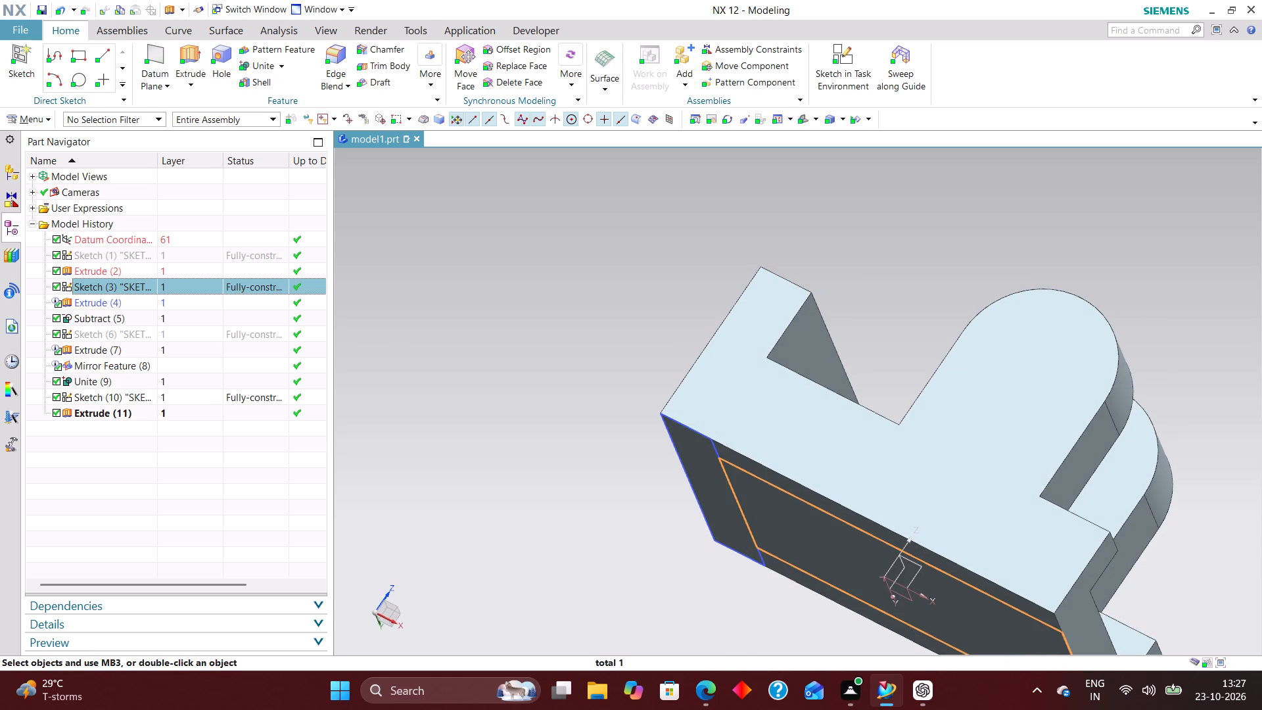
left_click(134, 398, "ctrl")
right_click(200, 396)
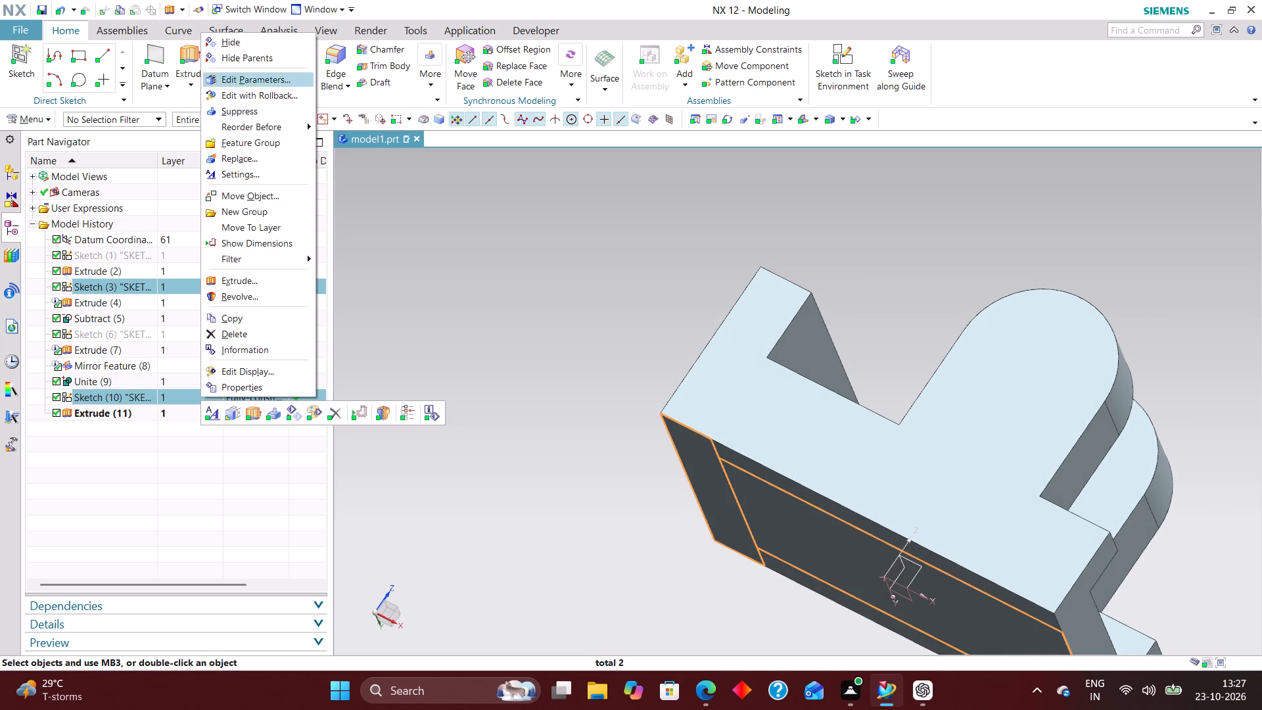
left_click(259, 41)
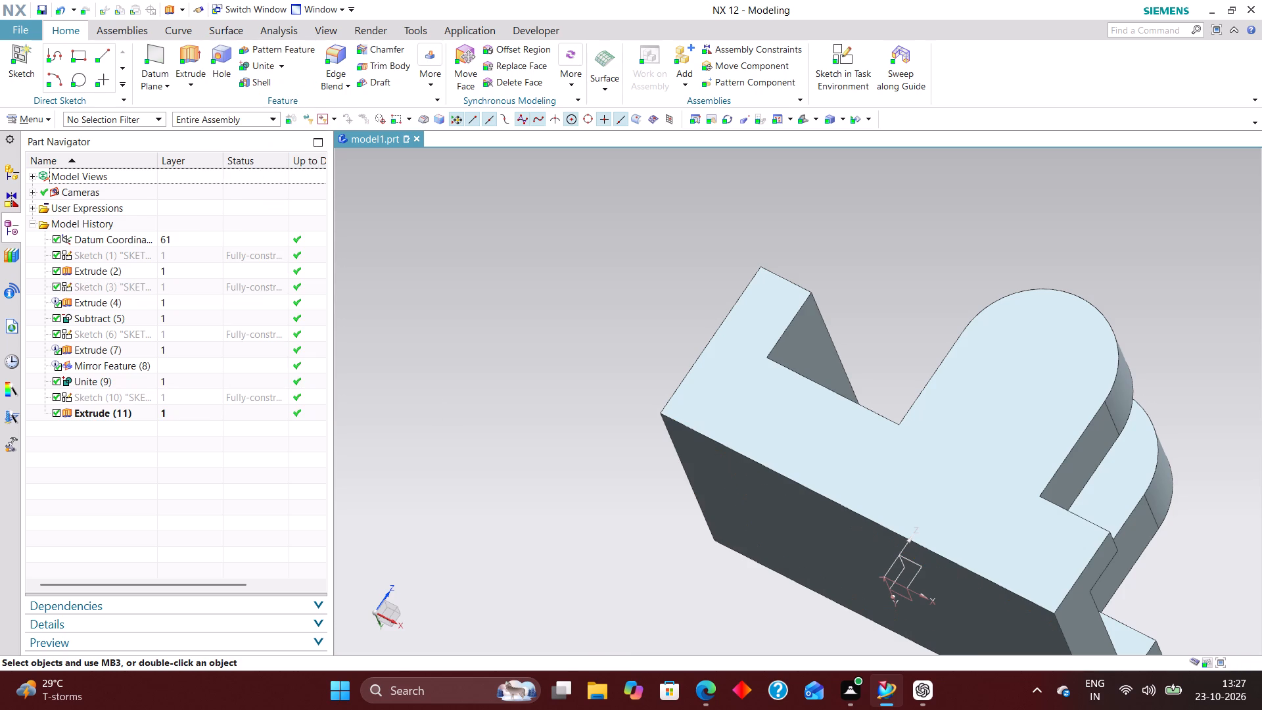
Start a sketch on the datum YZ plane and draw a circle about 20 mm in diameter above the end wall, between the lugs.
key("End")
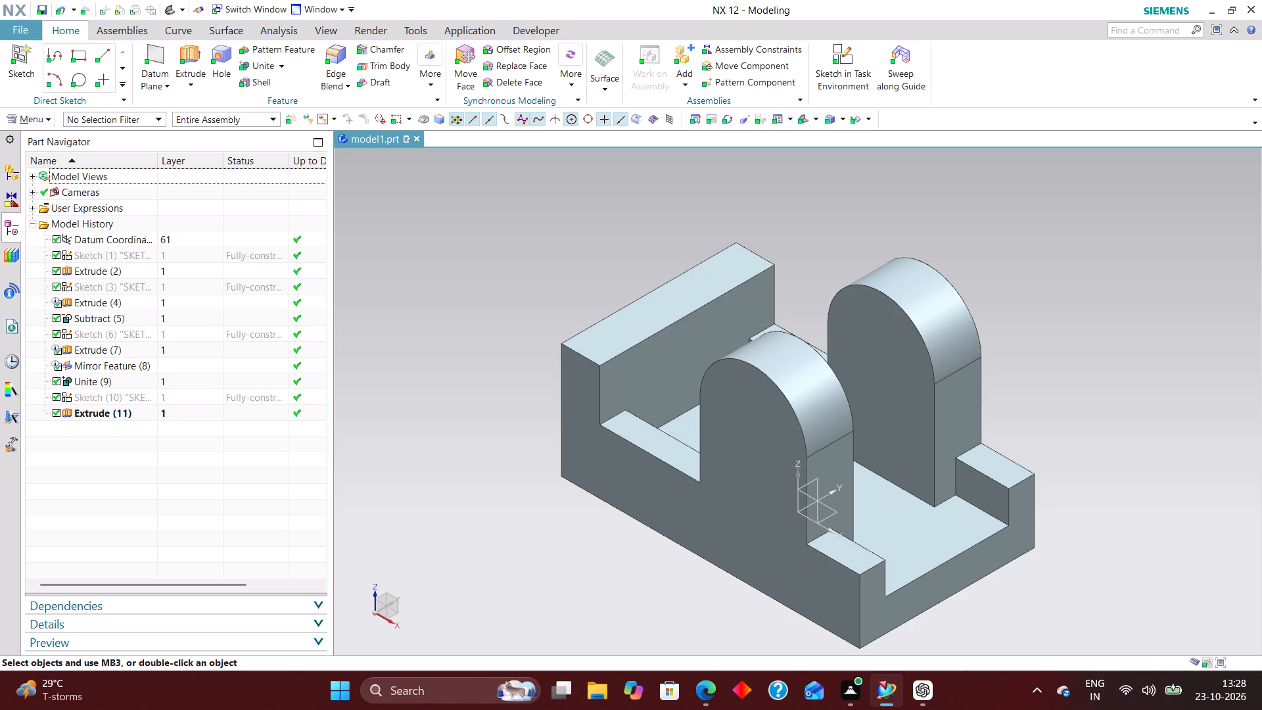
left_click(840, 45)
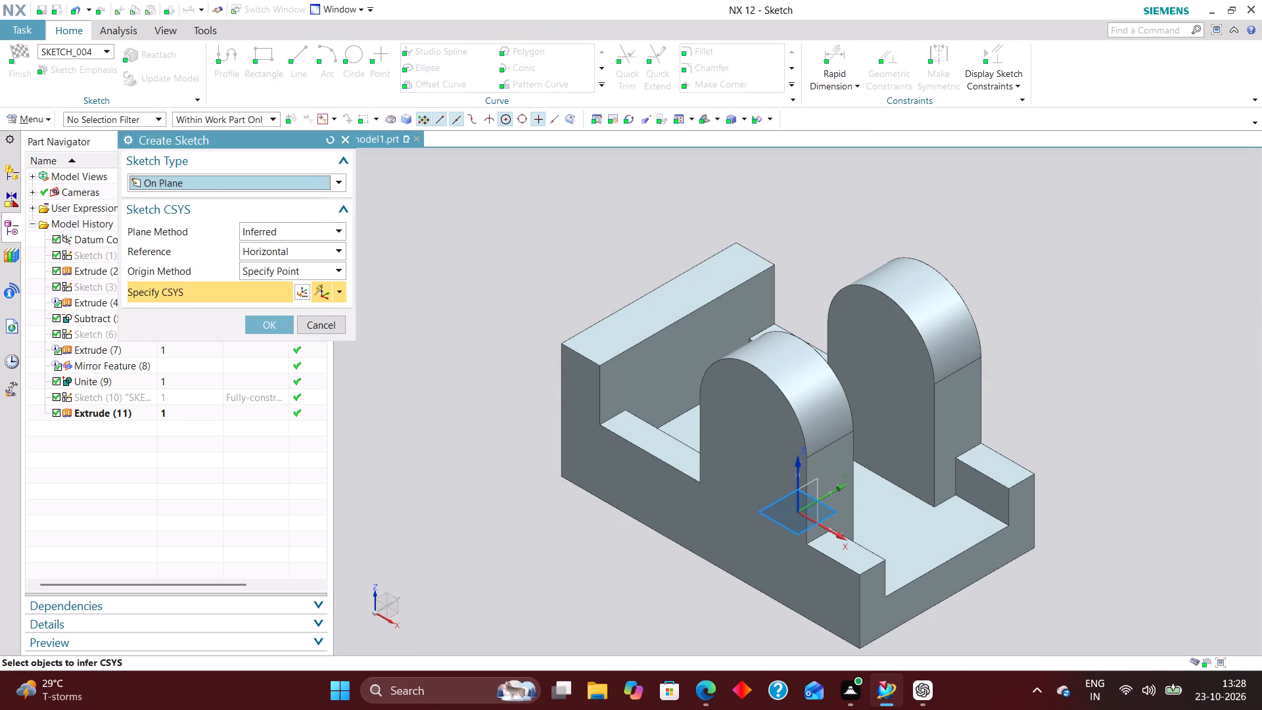
left_click(809, 483)
left_click(272, 323)
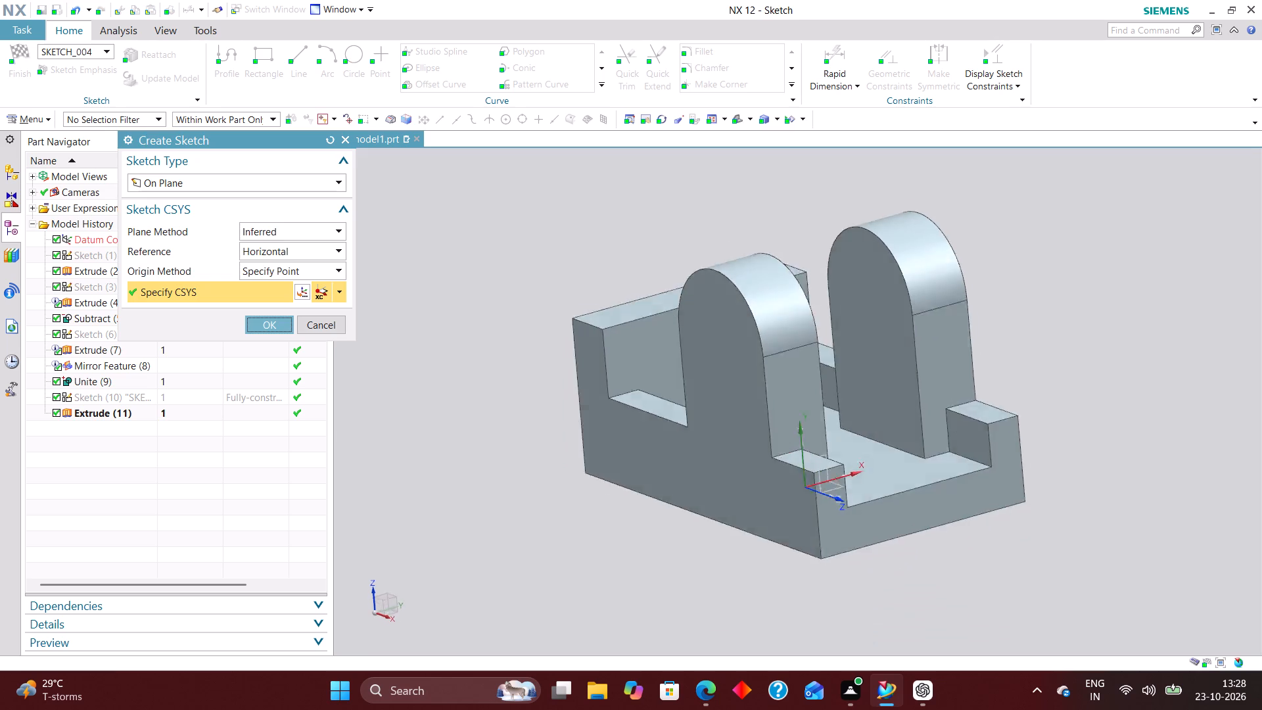
left_click(359, 54)
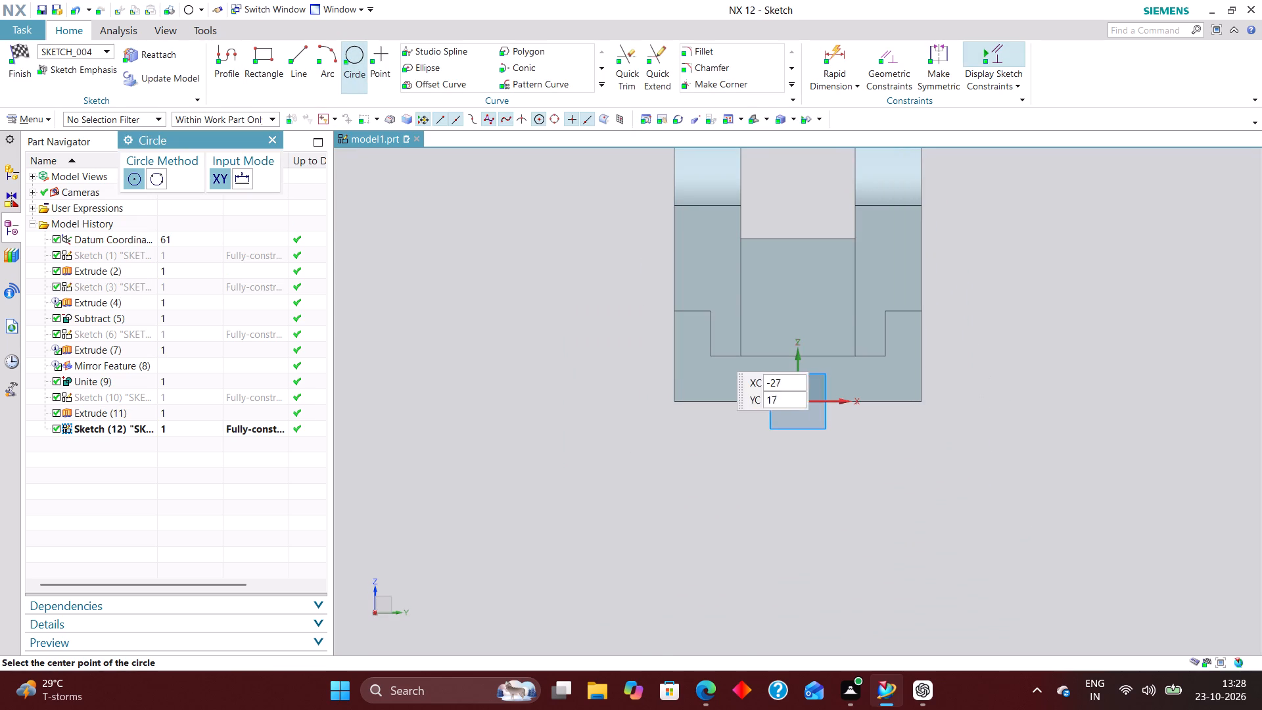
scroll(737, 346, "down", 3)
scroll(797, 291, "up", 2)
left_click(749, 253)
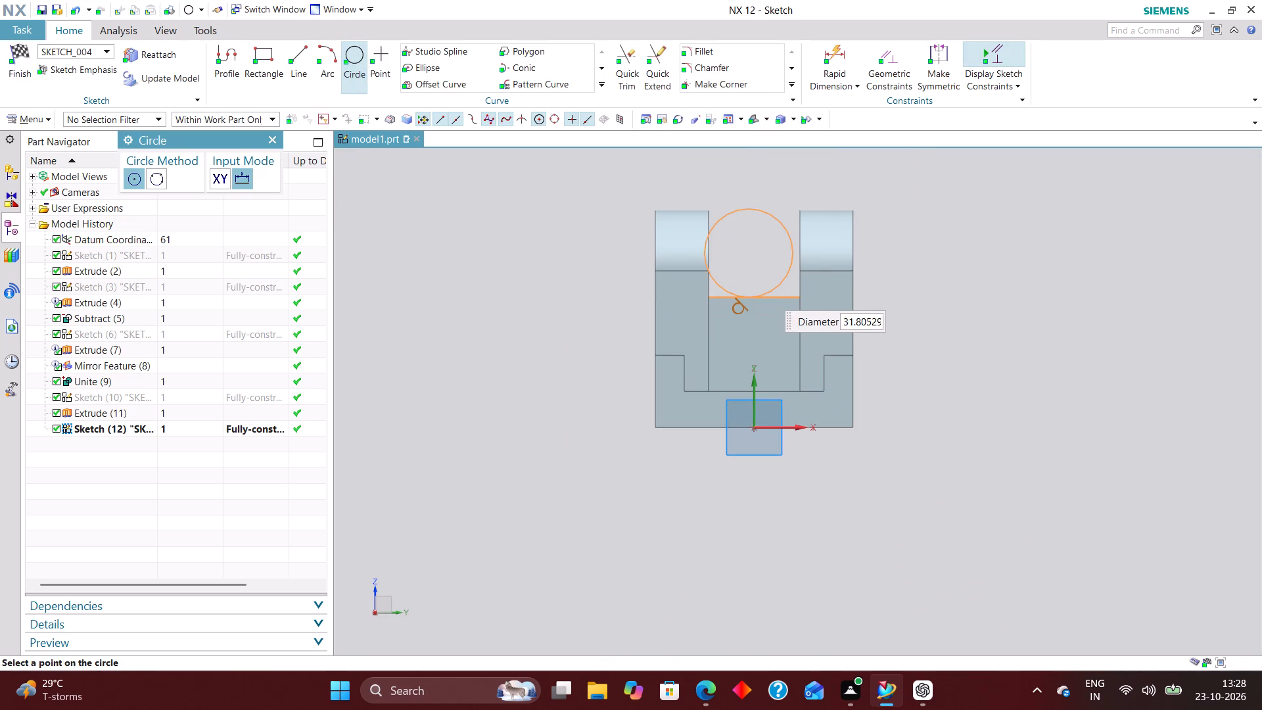
left_click(760, 274)
Constrain the circle's center onto the sketch's vertical axis.
left_click(889, 61)
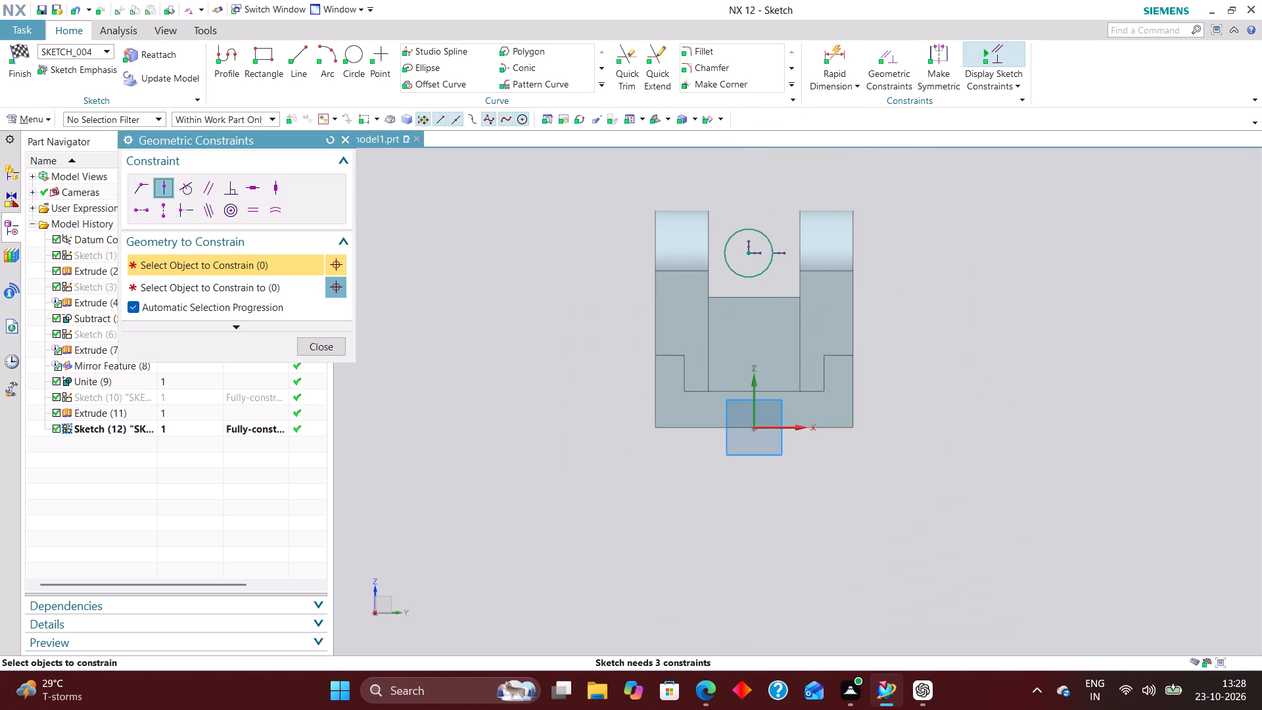
left_click(752, 251)
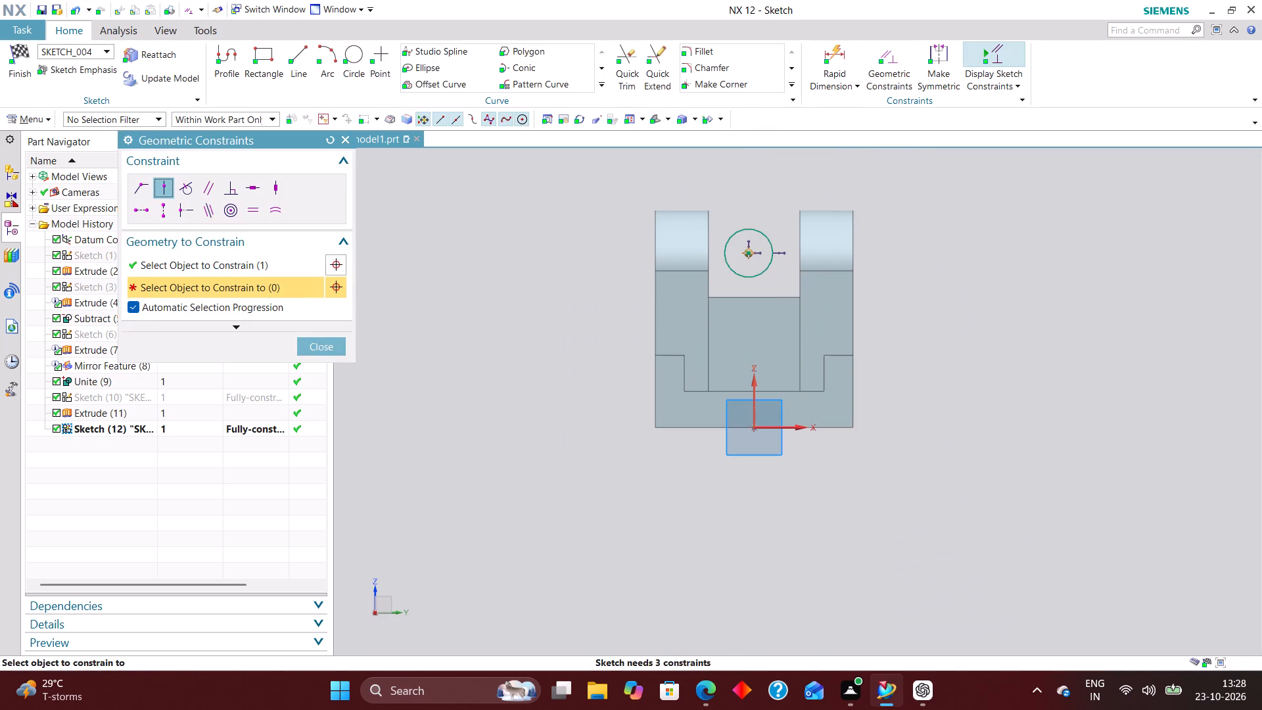
left_click(756, 387)
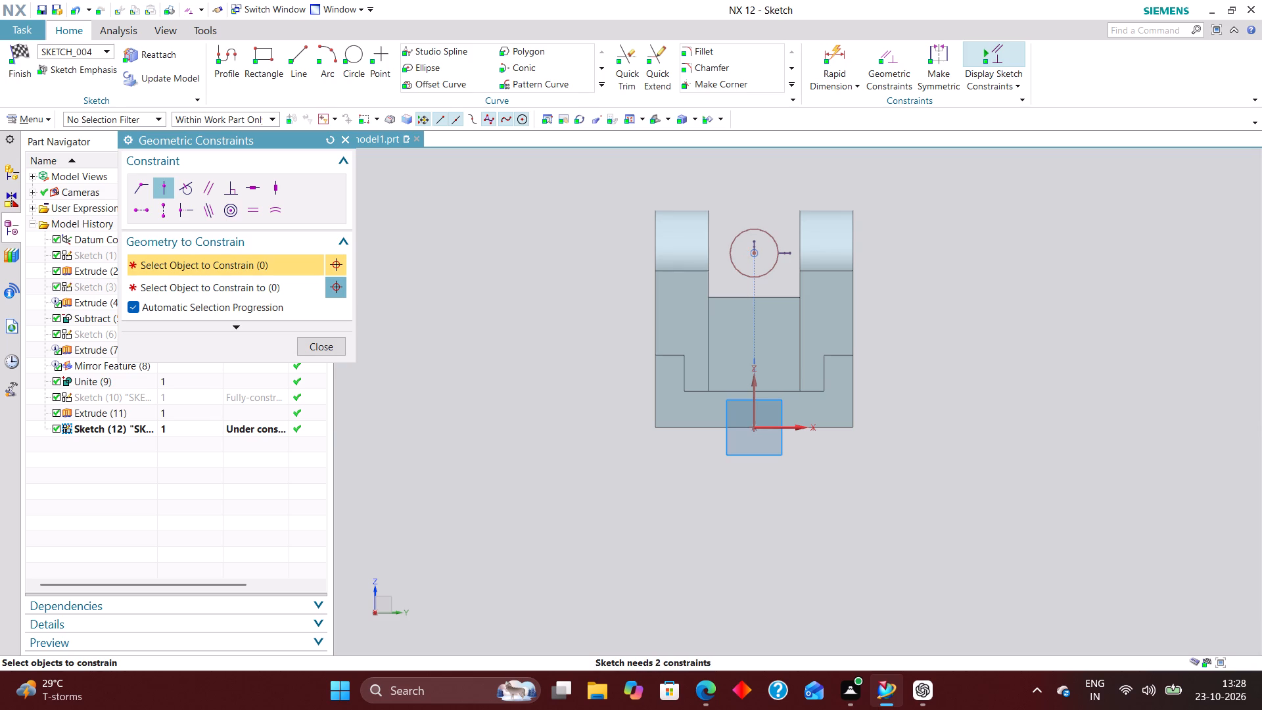
Add a radial dimension to the circle and set its radius to 22 mm.
left_click(835, 47)
left_click(275, 325)
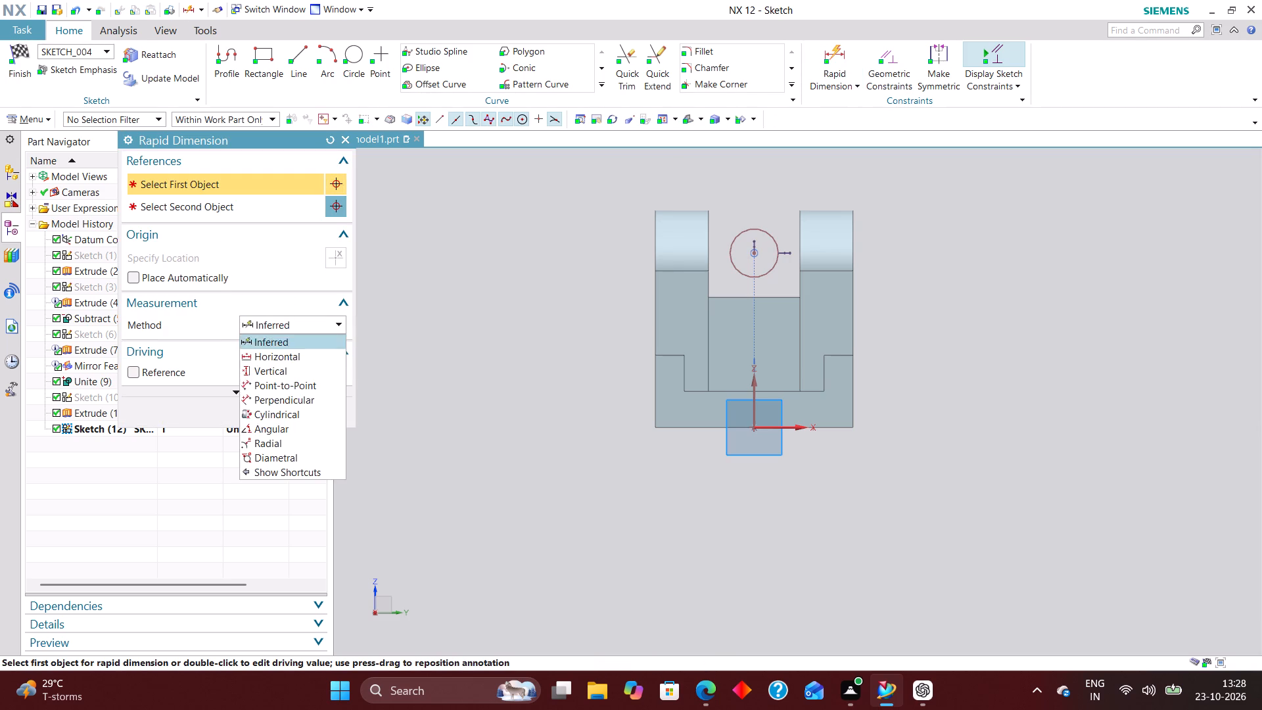
left_click(256, 442)
left_click(764, 231)
left_click(787, 191)
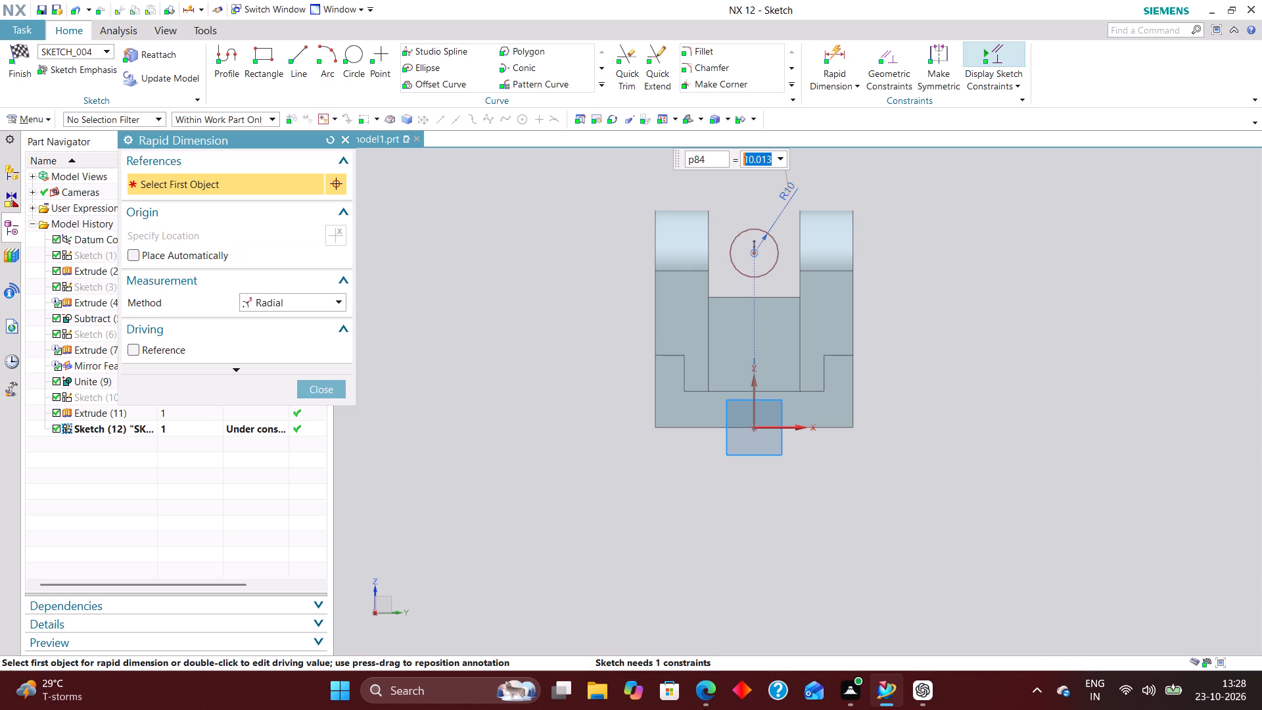
type("22")
key("Return")
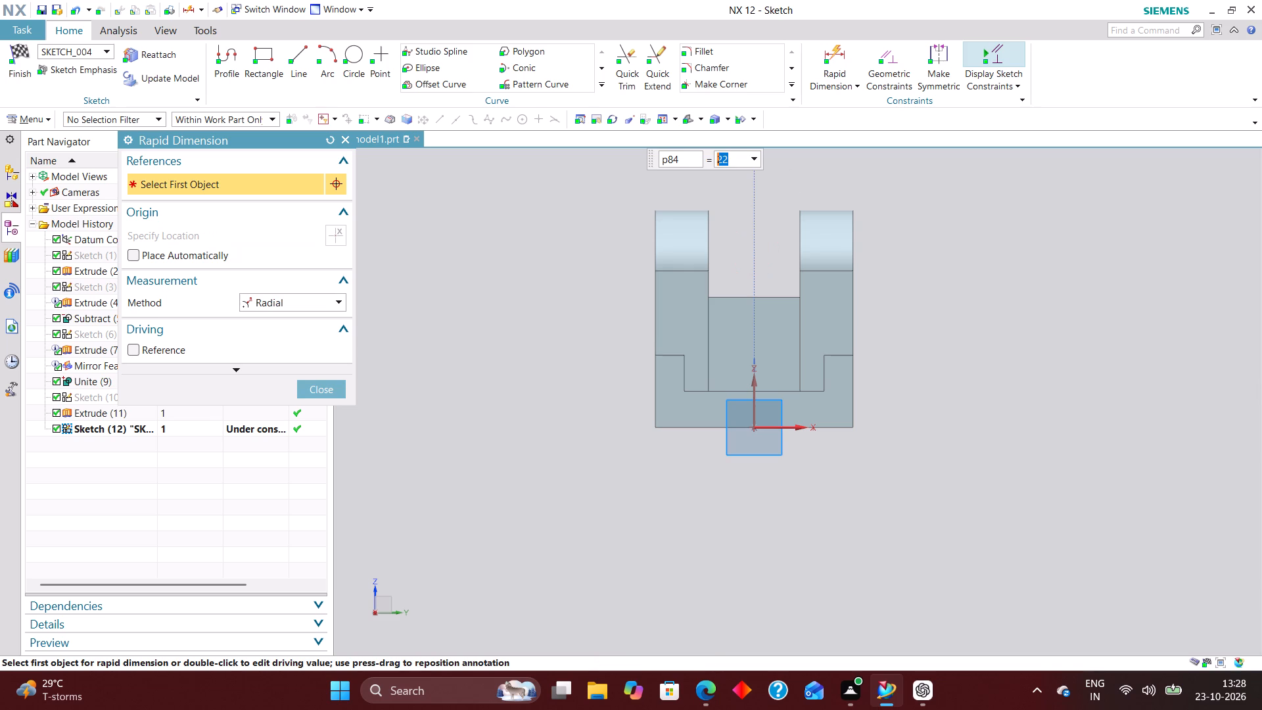
scroll(781, 318, "down", 4)
scroll(775, 319, "up", 4)
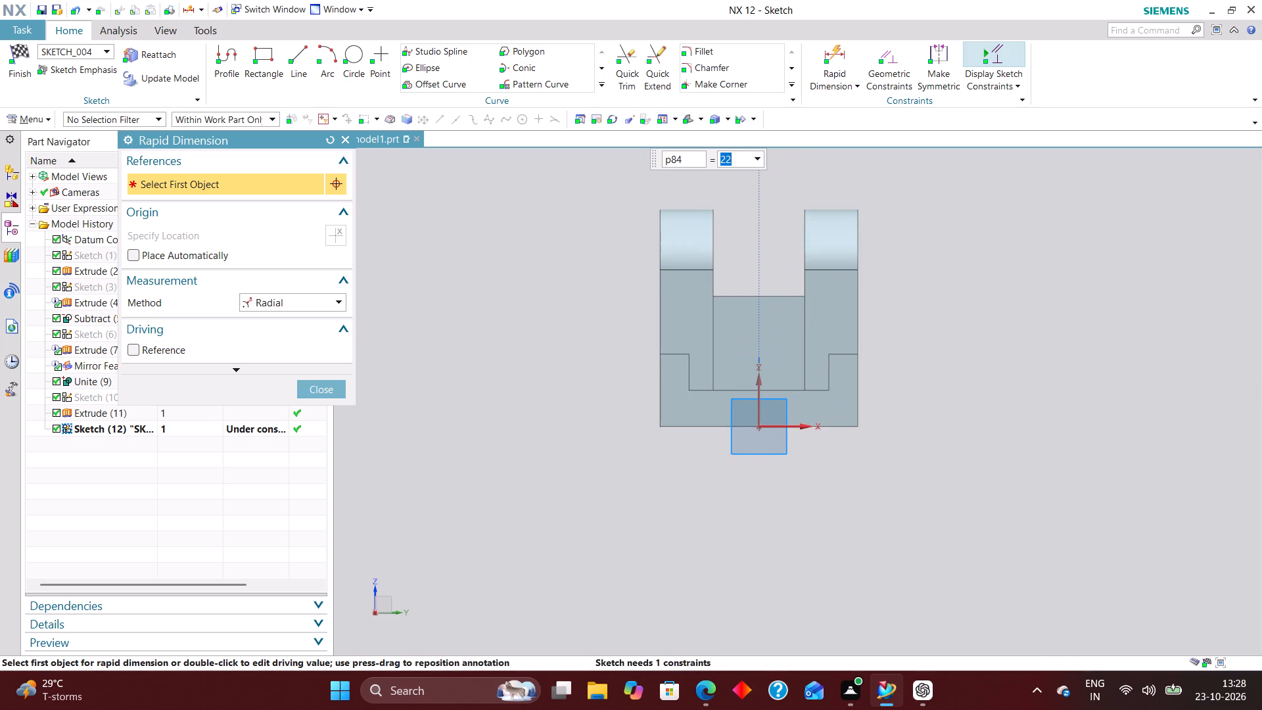
left_click(321, 396)
Move the circle down along the vertical axis so its center lies between the lugs, just above the end wall.
scroll(486, 436, "down", 2)
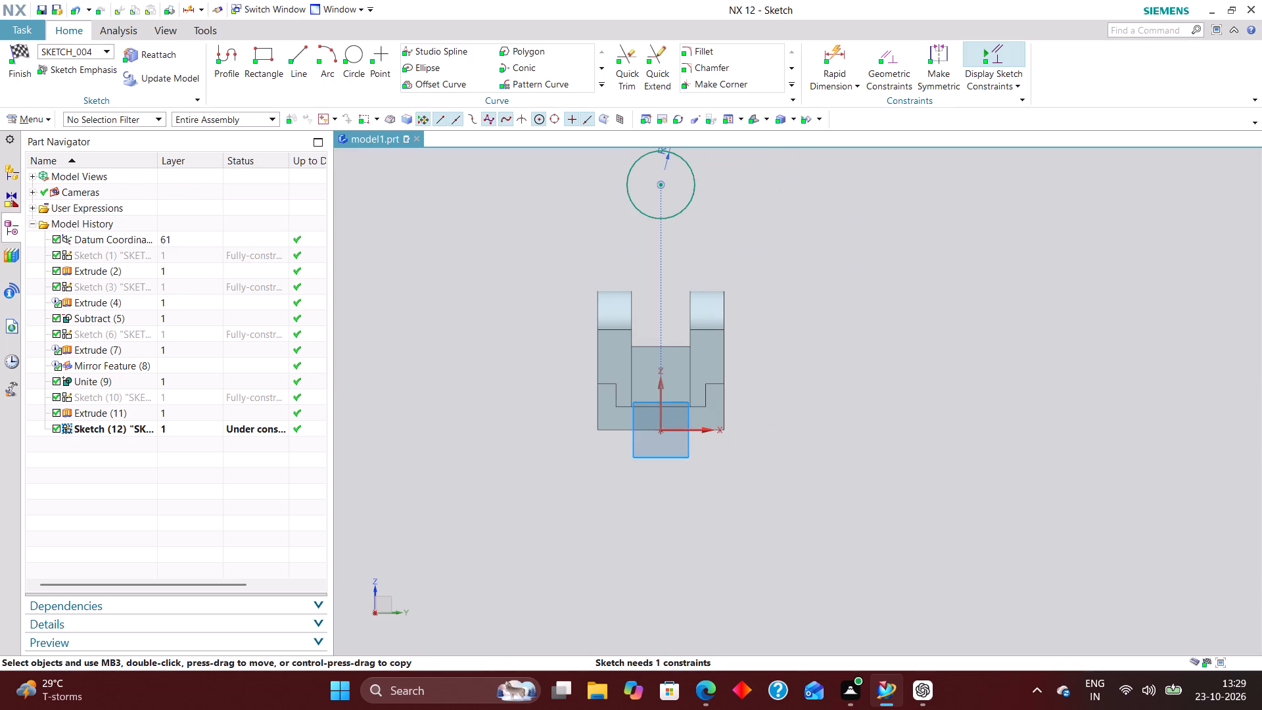
left_click_drag(663, 181, 665, 316)
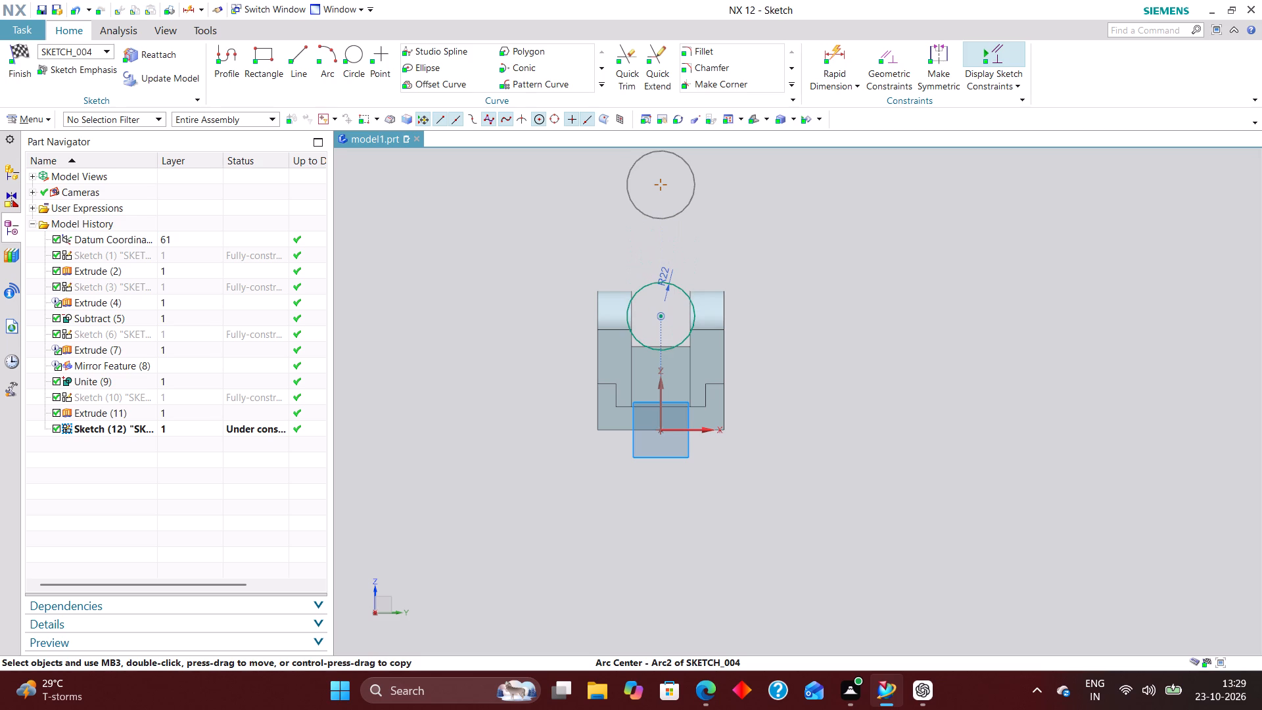
Dimension the circle's center 54 mm above the sketch's horizontal axis and finish the sketch.
left_click_drag(665, 316, 664, 314)
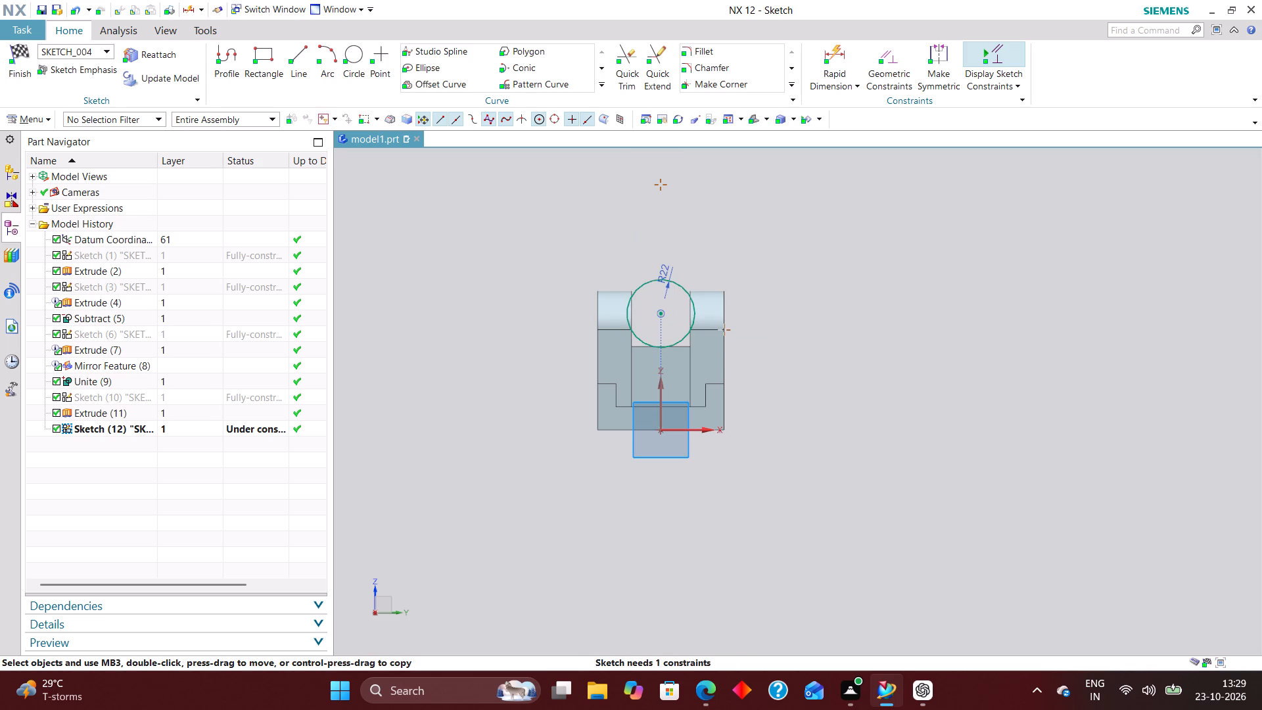
left_click(830, 46)
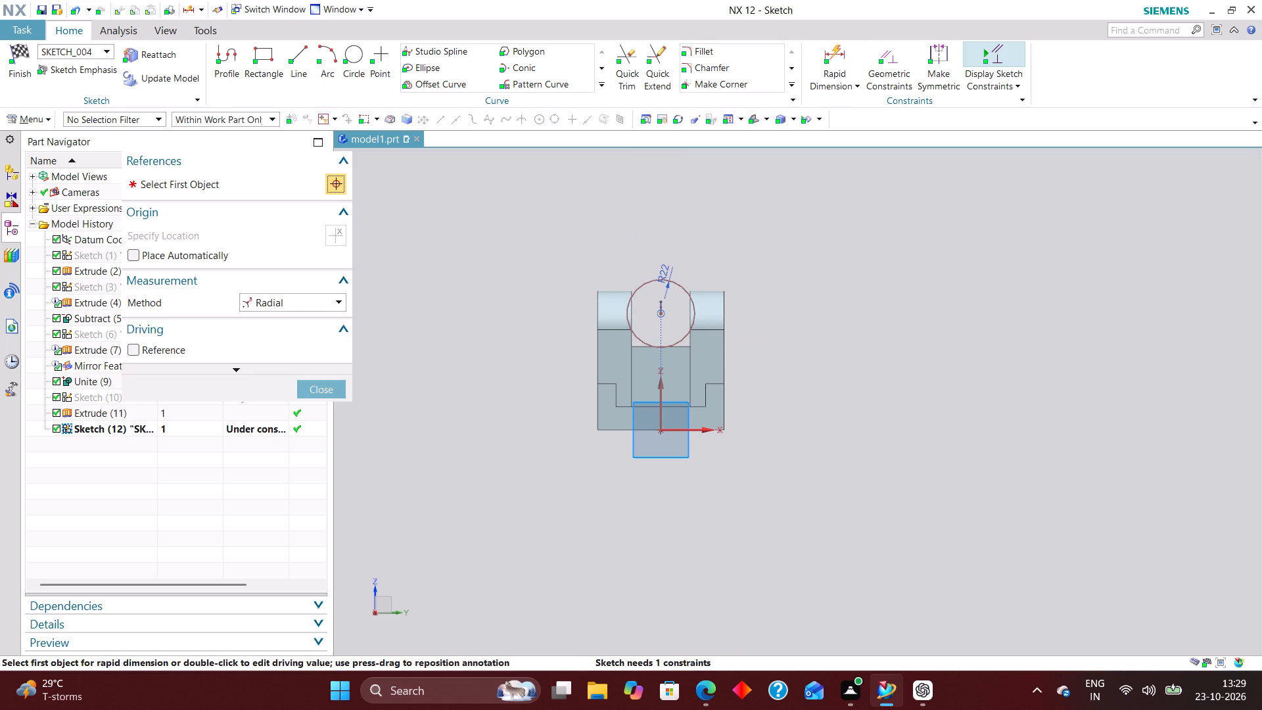
left_click(306, 300)
left_click(289, 317)
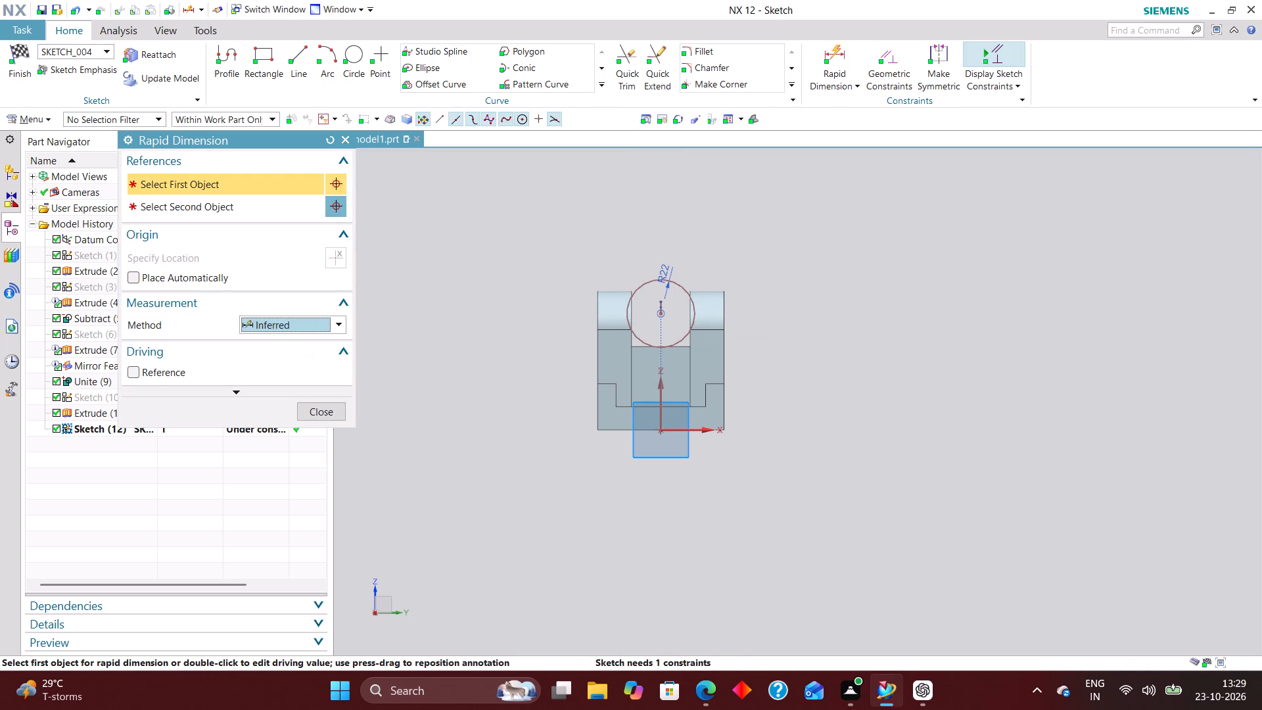
left_click(695, 433)
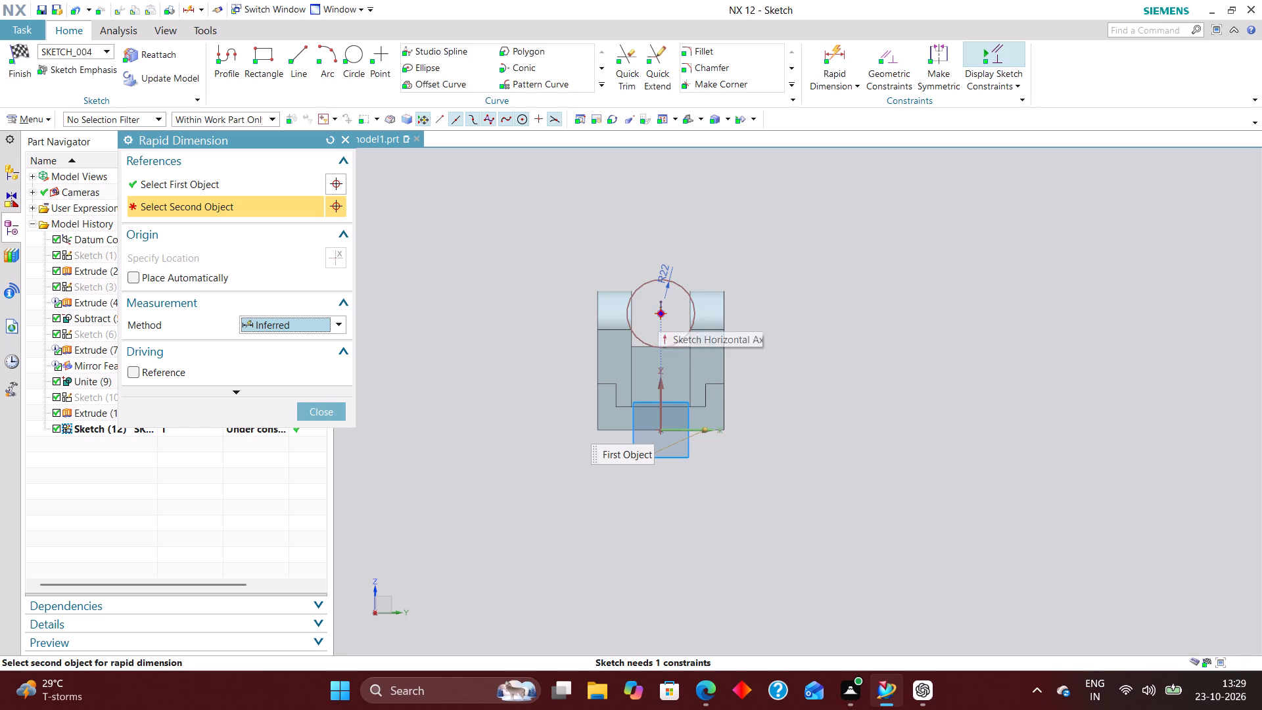
left_click(658, 314)
left_click(774, 371)
type("54")
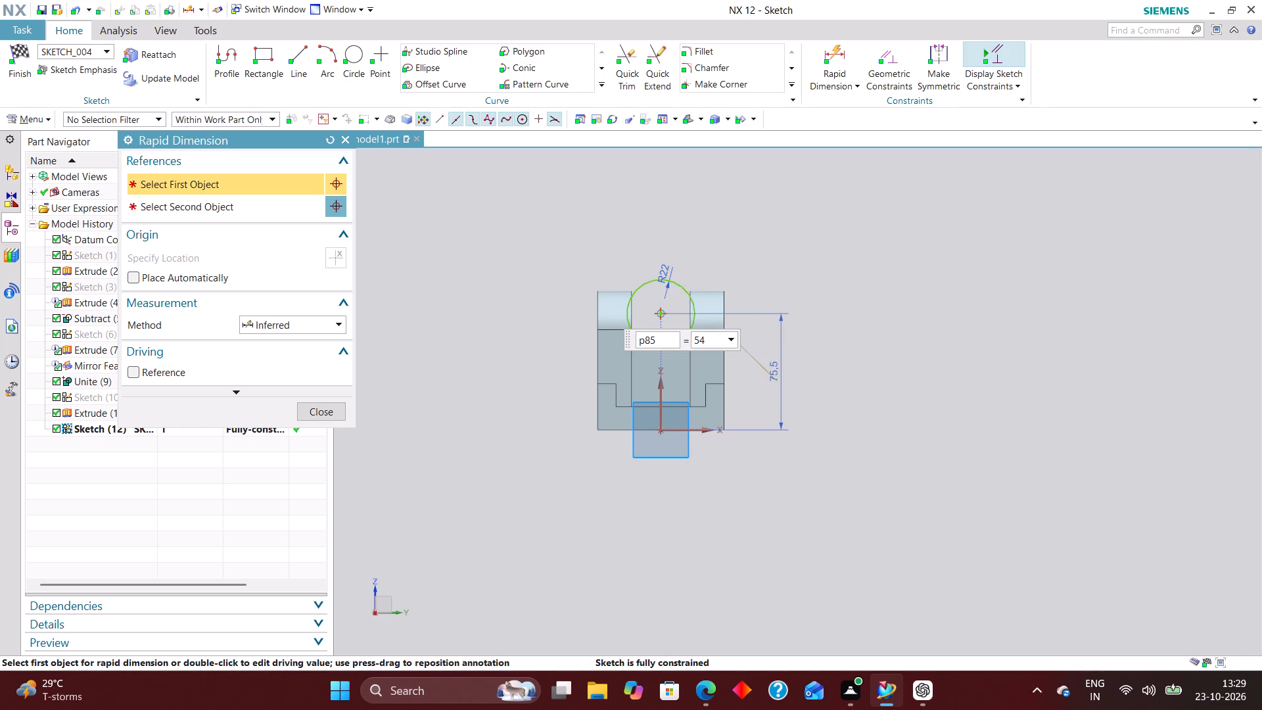
key("Return")
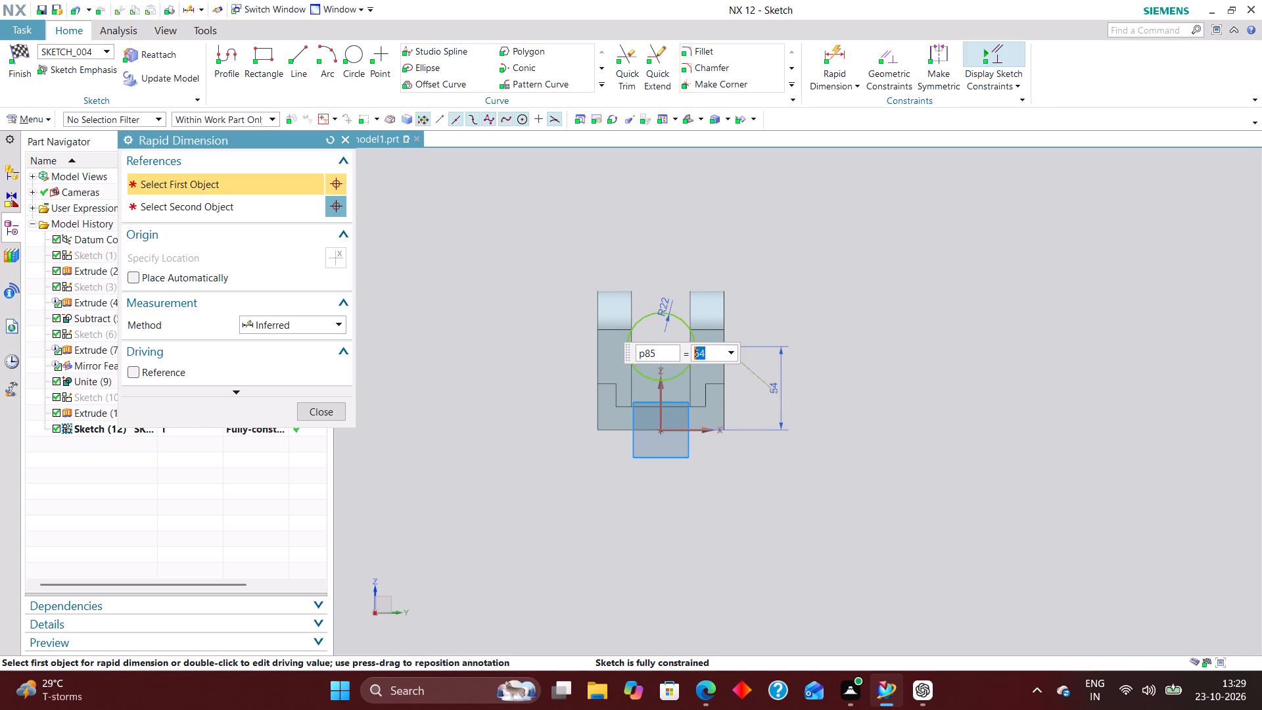
left_click(322, 403)
scroll(648, 373, "up", 2)
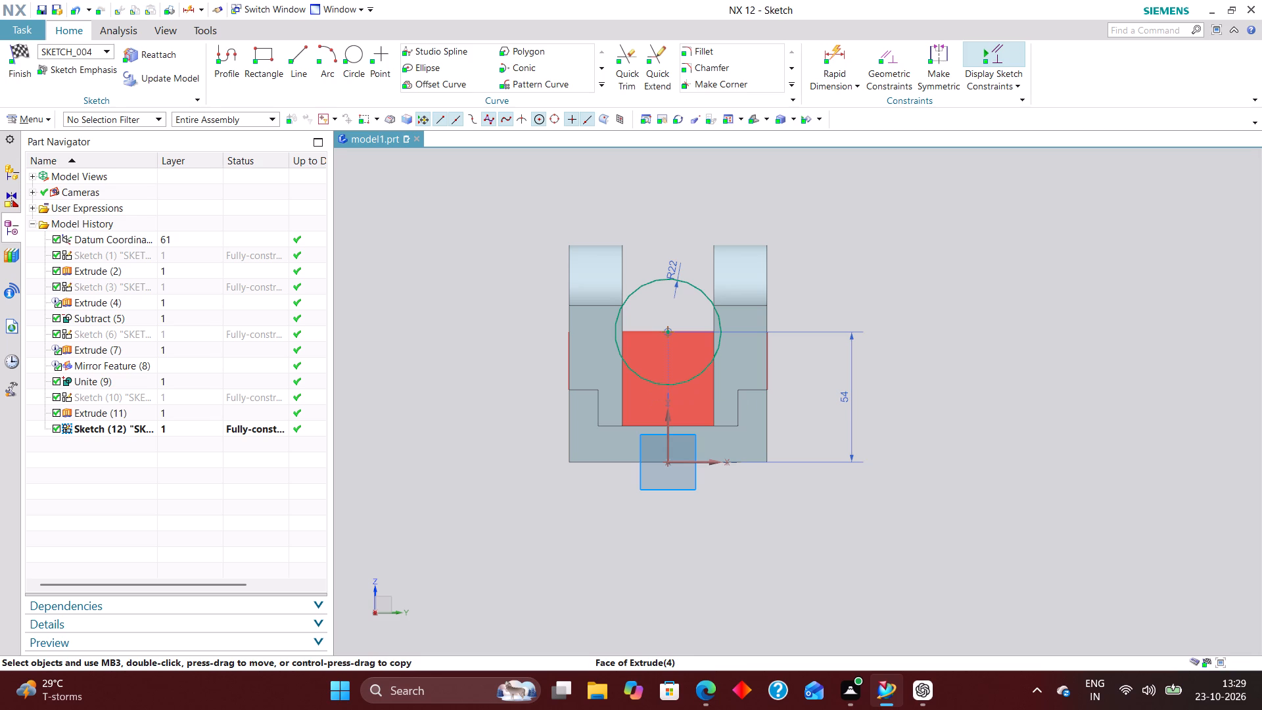
middle_click_drag(559, 521, 575, 528)
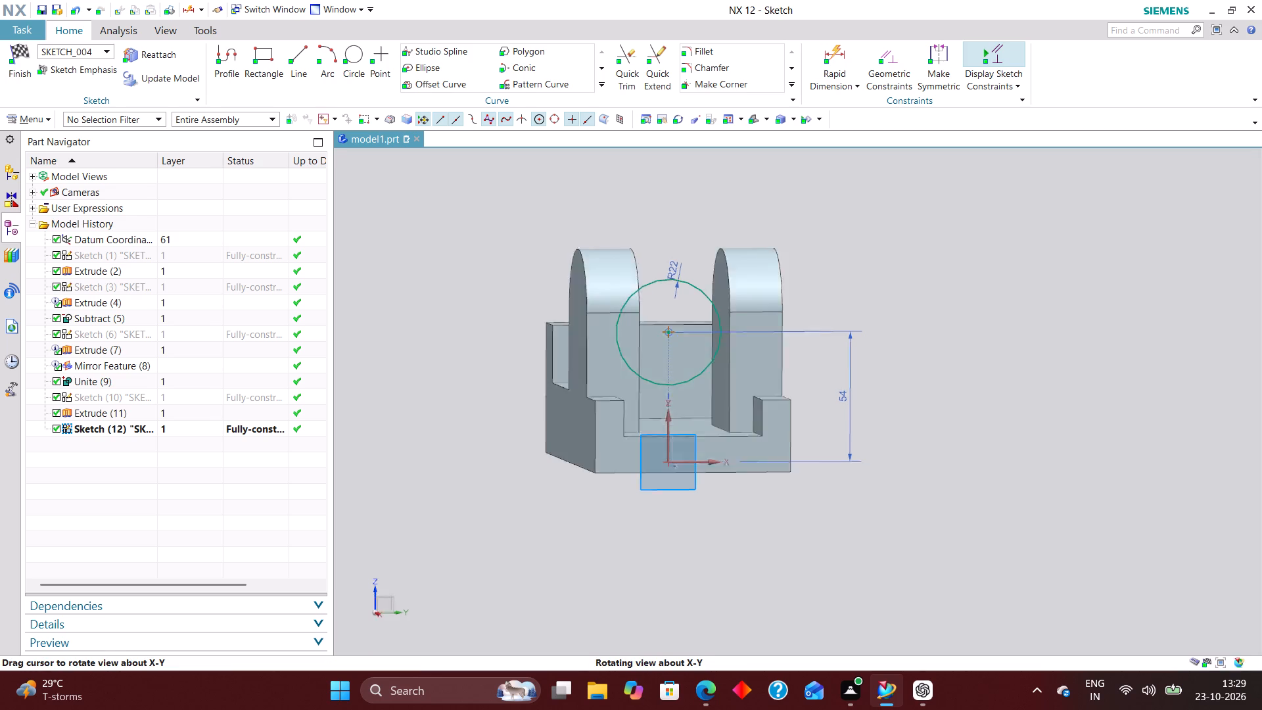
middle_click_drag(575, 528, 597, 496)
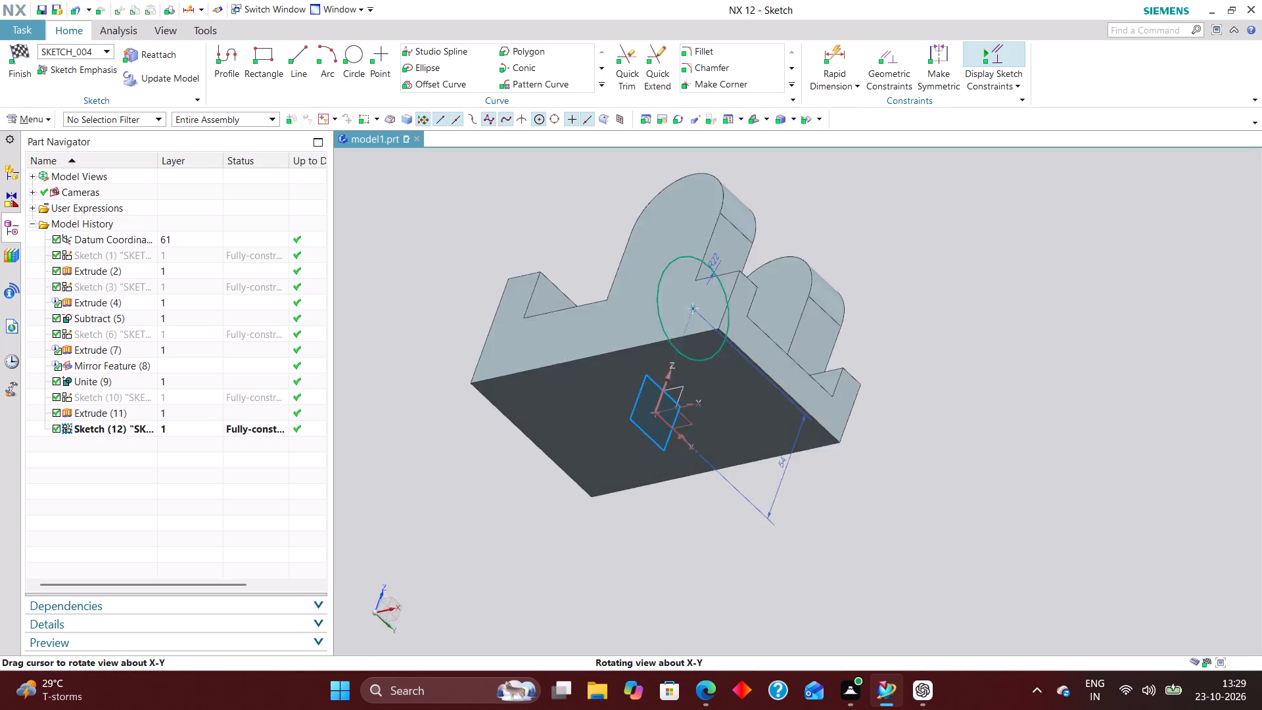
middle_click_drag(597, 496, 638, 557)
right_click_drag(925, 412, 799, 410)
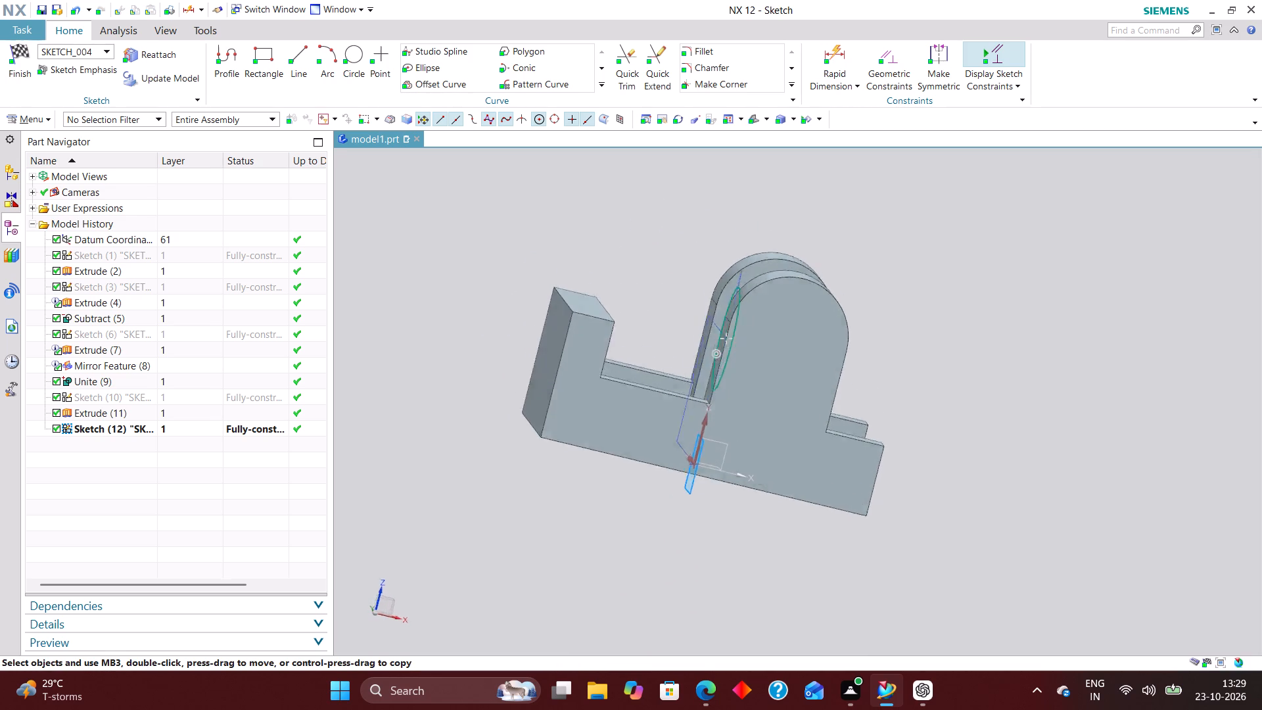
left_click(19, 54)
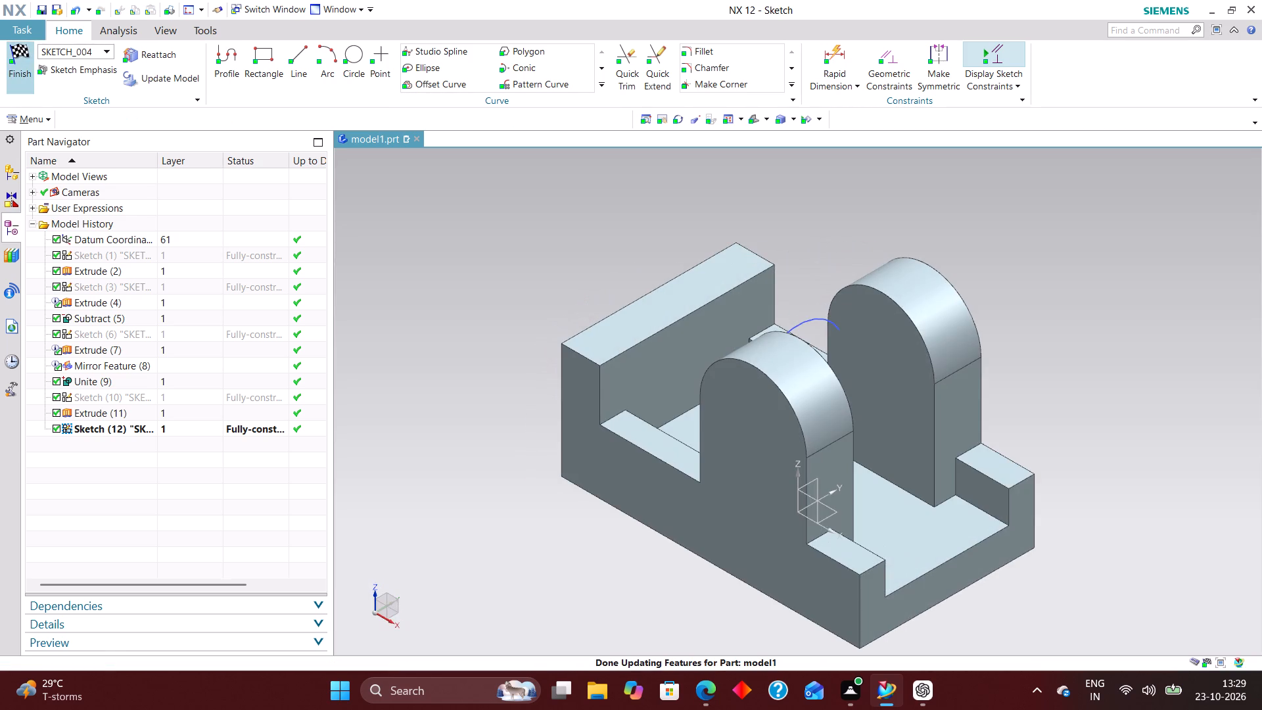
Extrude the circle in the reversed direction through the end wall, from 42 mm to 70 mm, with the inferred Subtract Boolean.
scroll(483, 333, "down", 2)
left_click(188, 49)
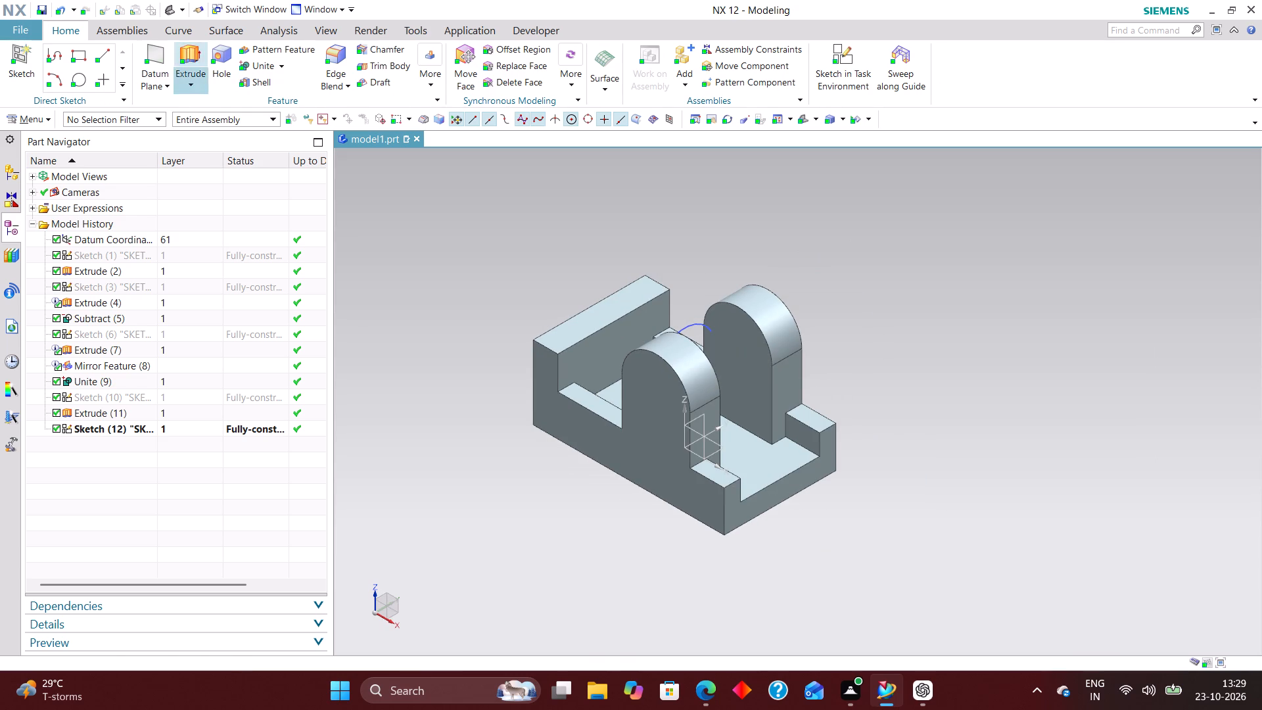
left_click(691, 323)
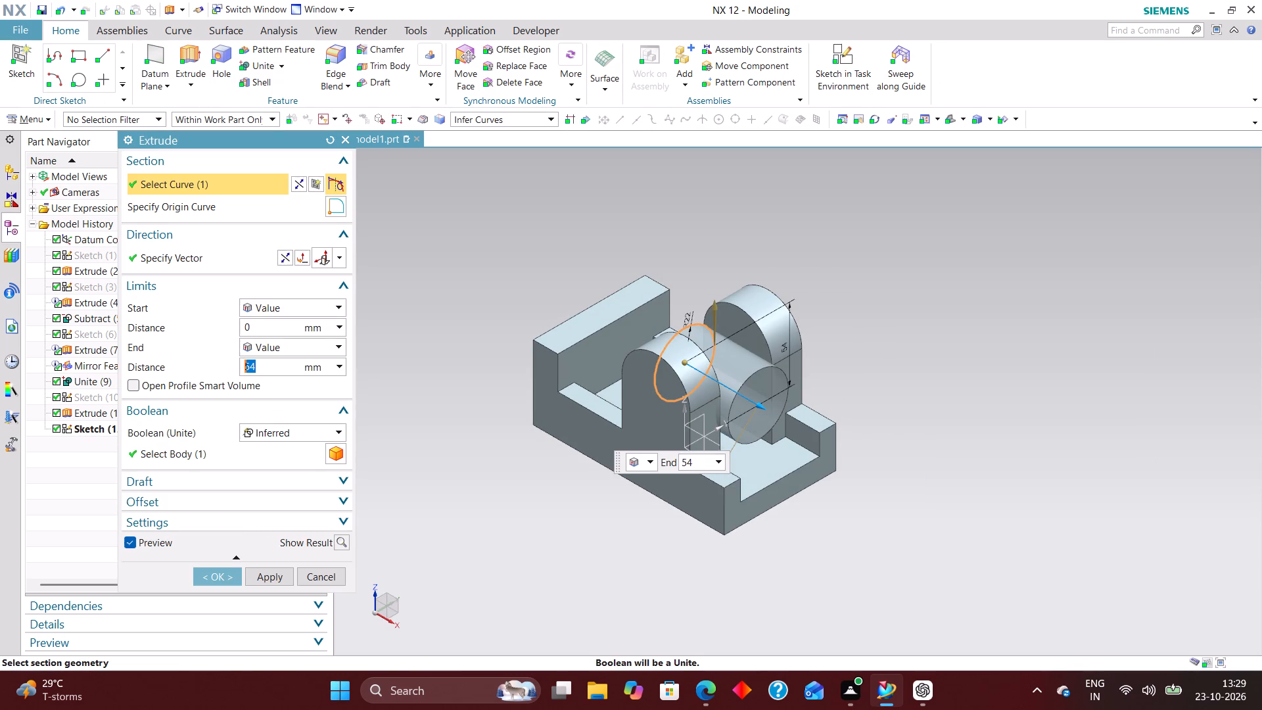
left_click(289, 261)
middle_click_drag(754, 557, 755, 552)
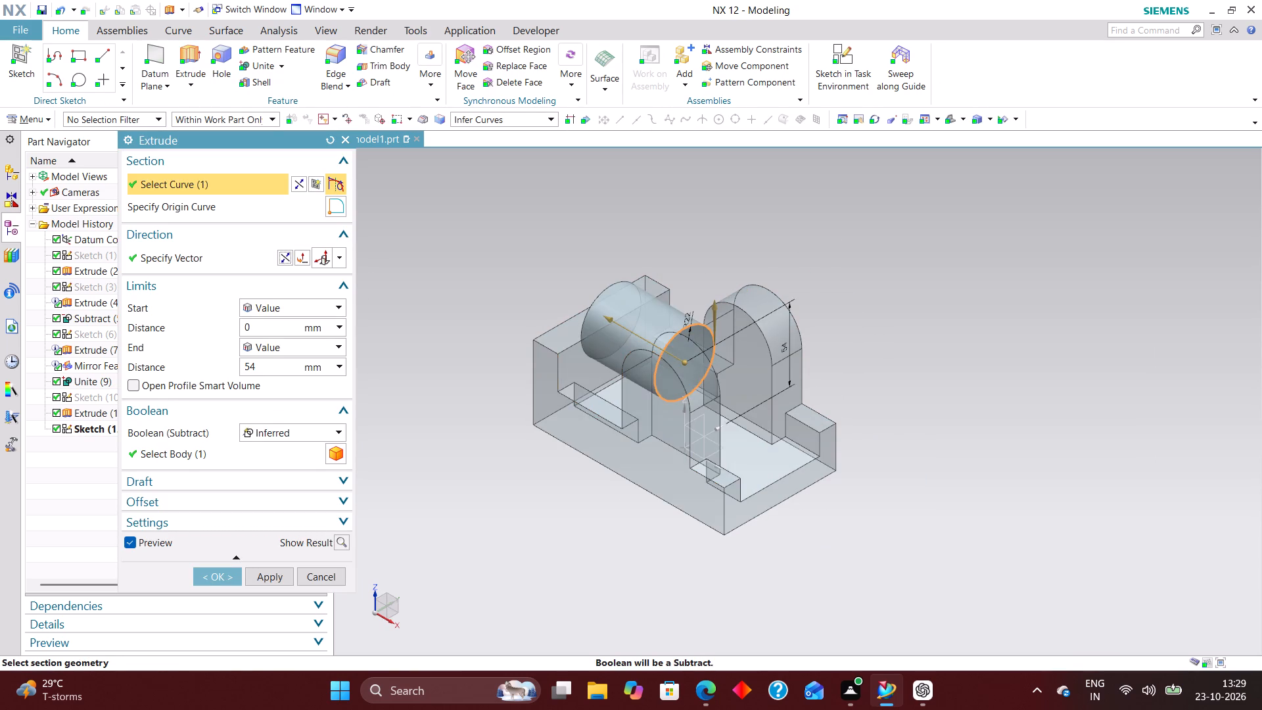
middle_click_drag(755, 552, 829, 558)
right_click_drag(928, 556, 571, 482)
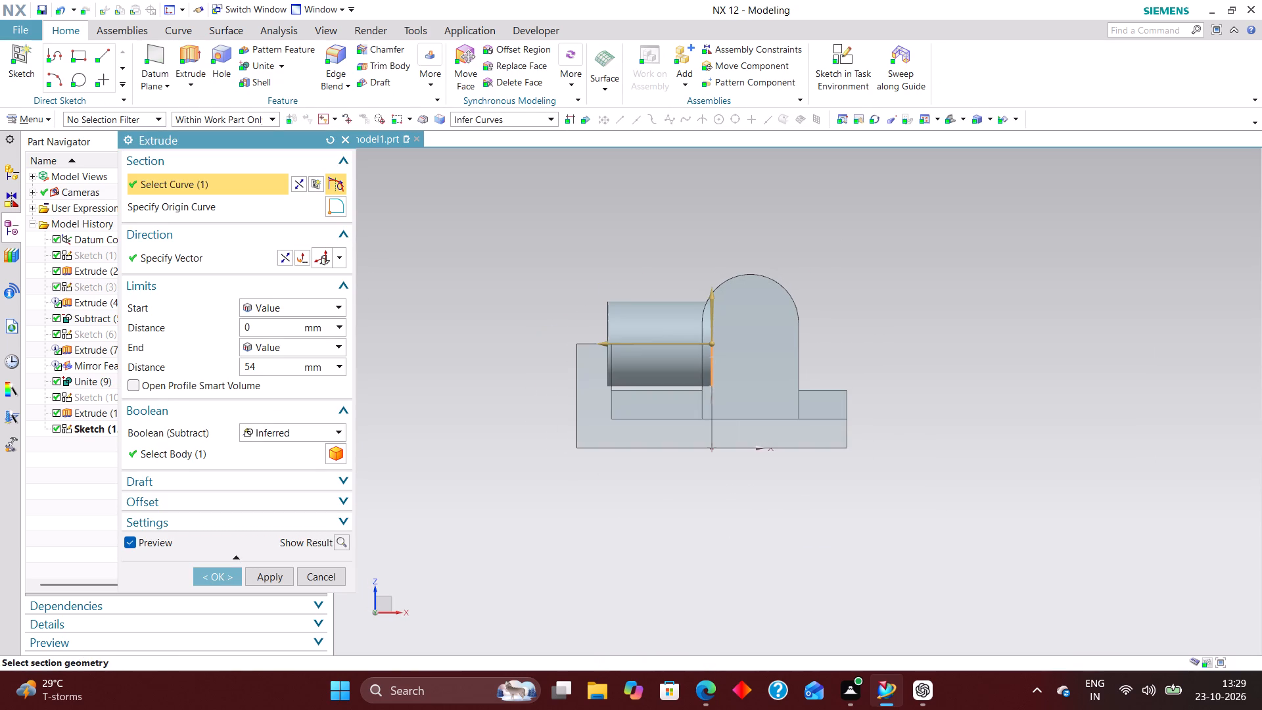
scroll(595, 346, "up", 4)
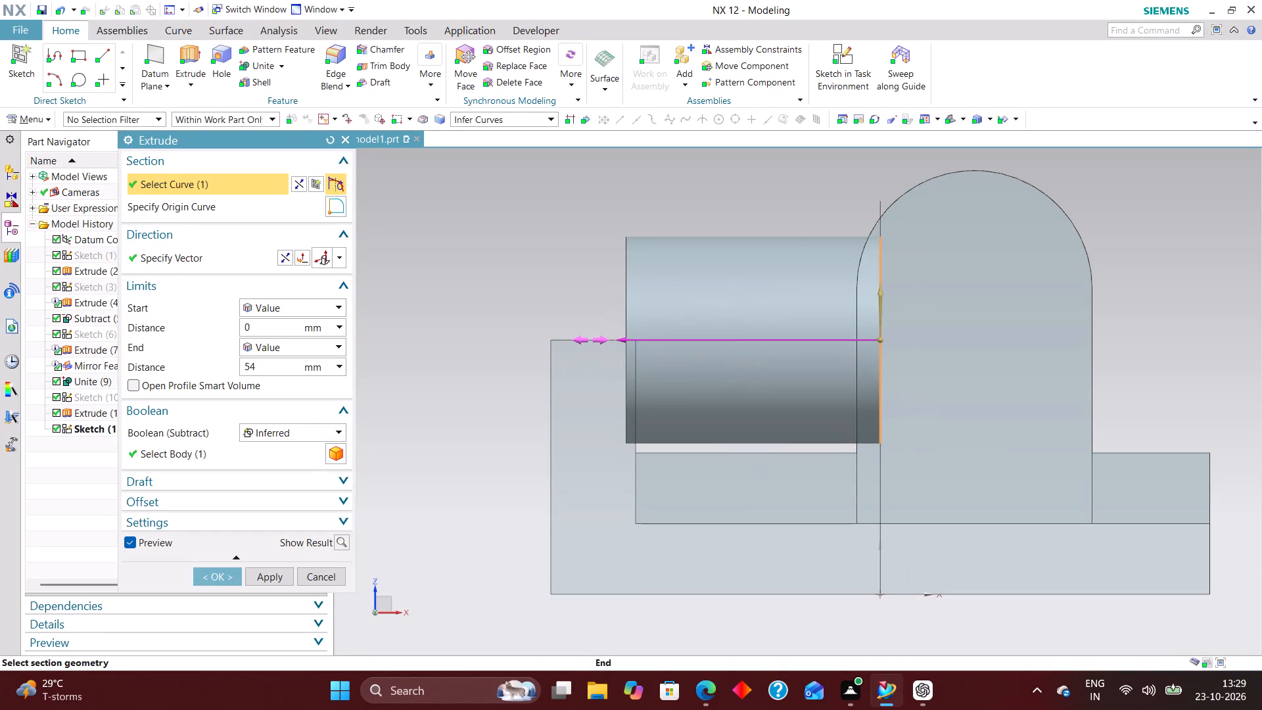
left_click_drag(620, 339, 545, 347)
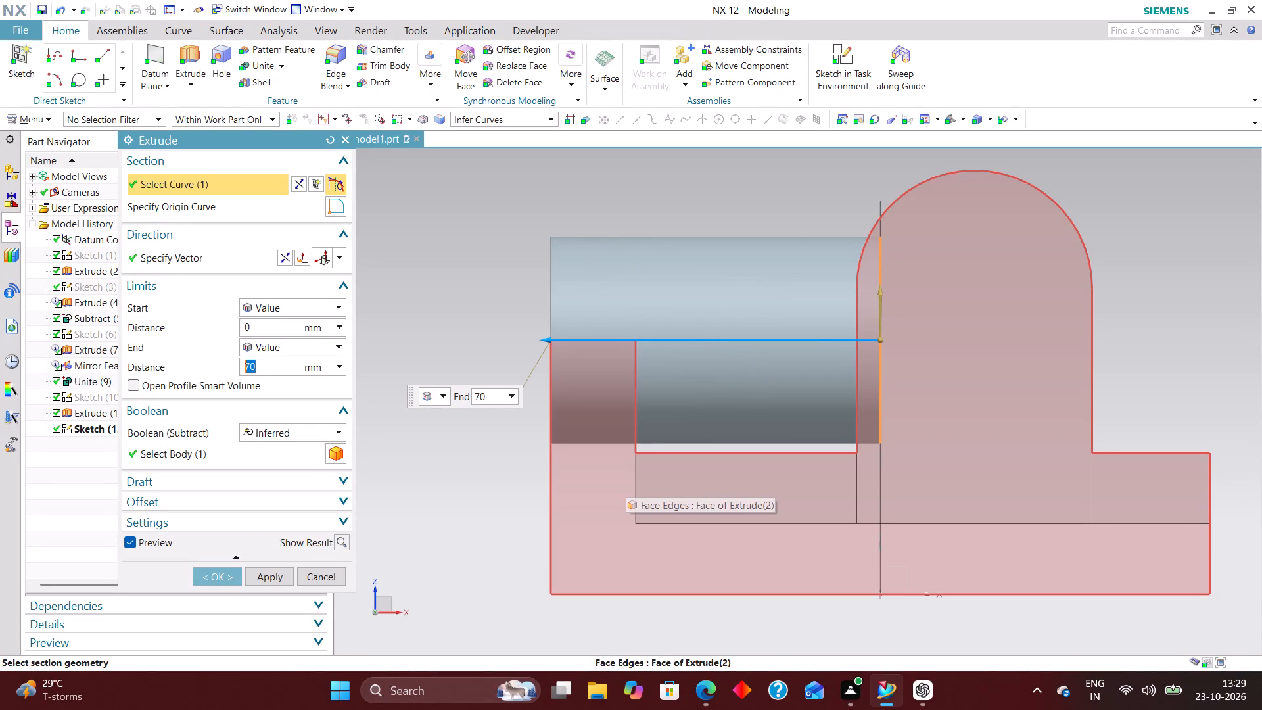
left_click_drag(881, 338, 743, 357)
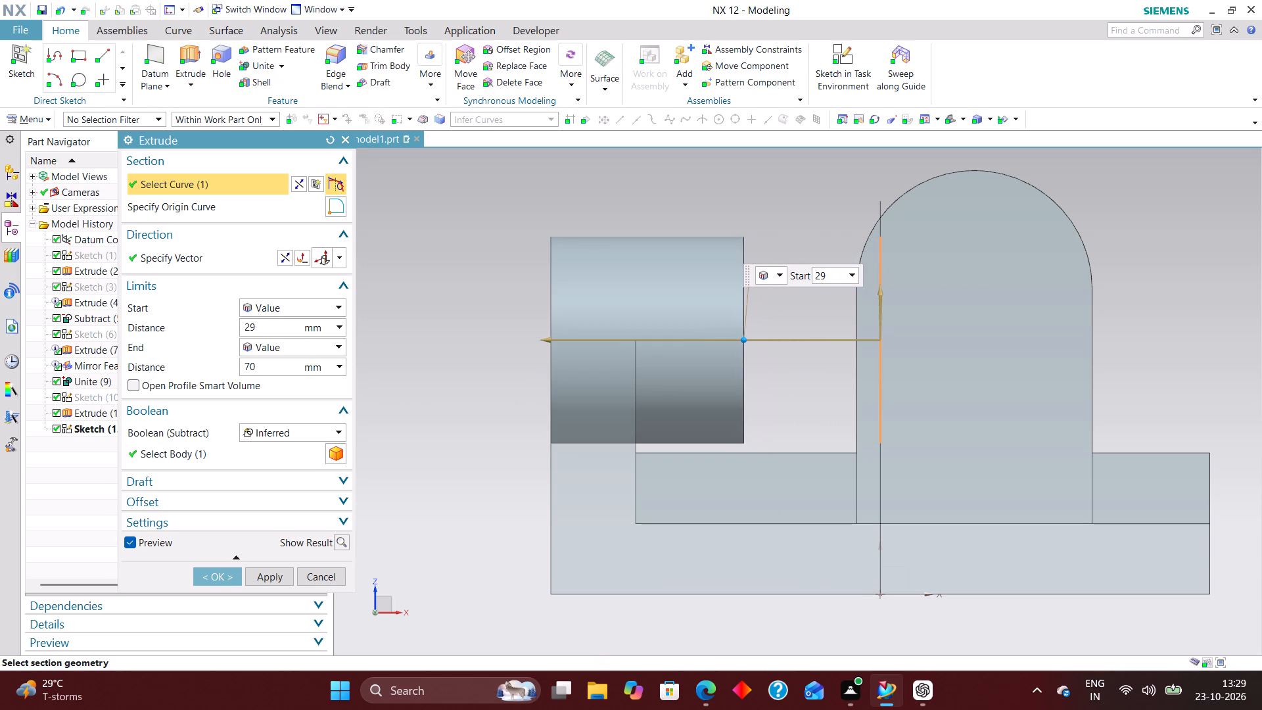
left_click_drag(743, 357, 711, 358)
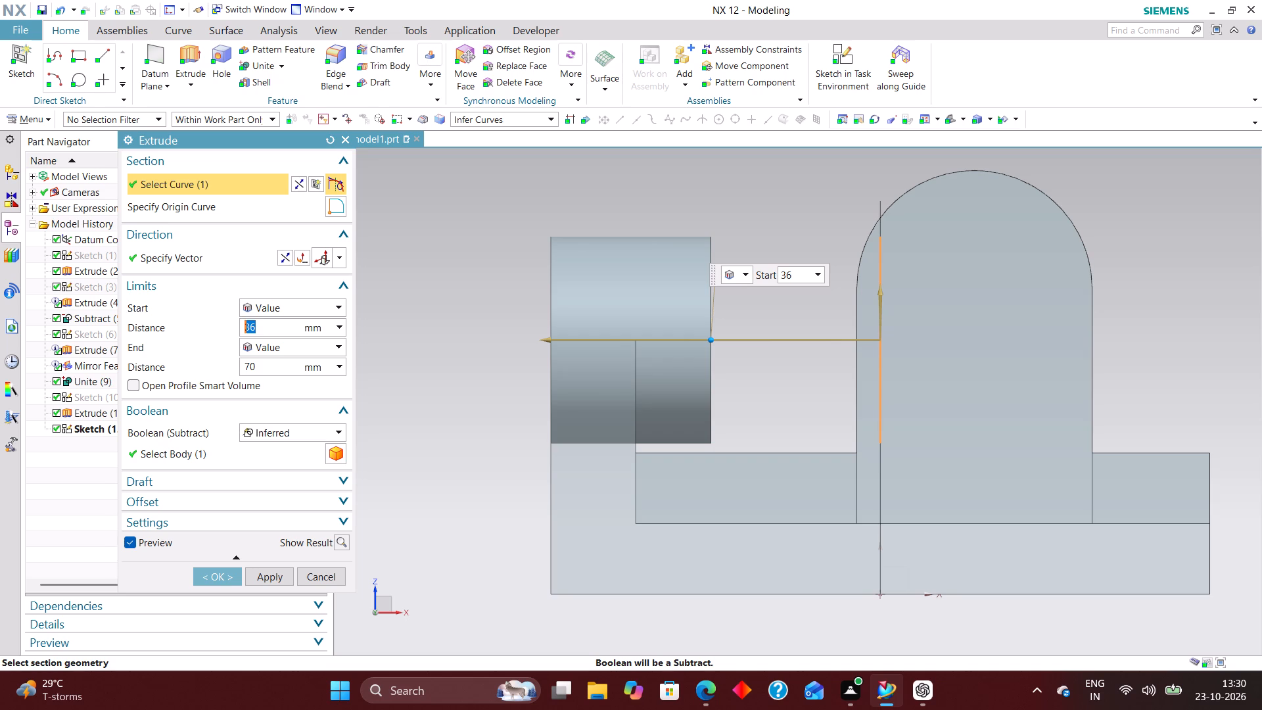
left_click_drag(709, 337, 705, 336)
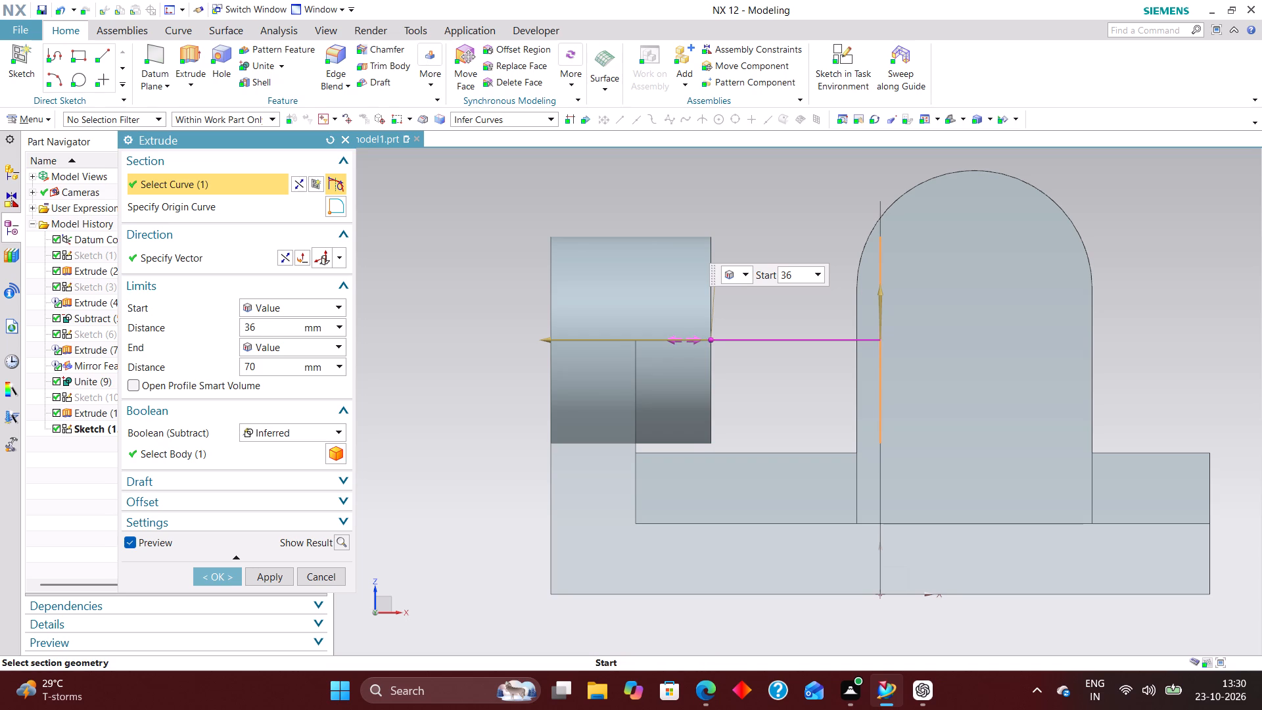
left_click_drag(705, 336, 680, 343)
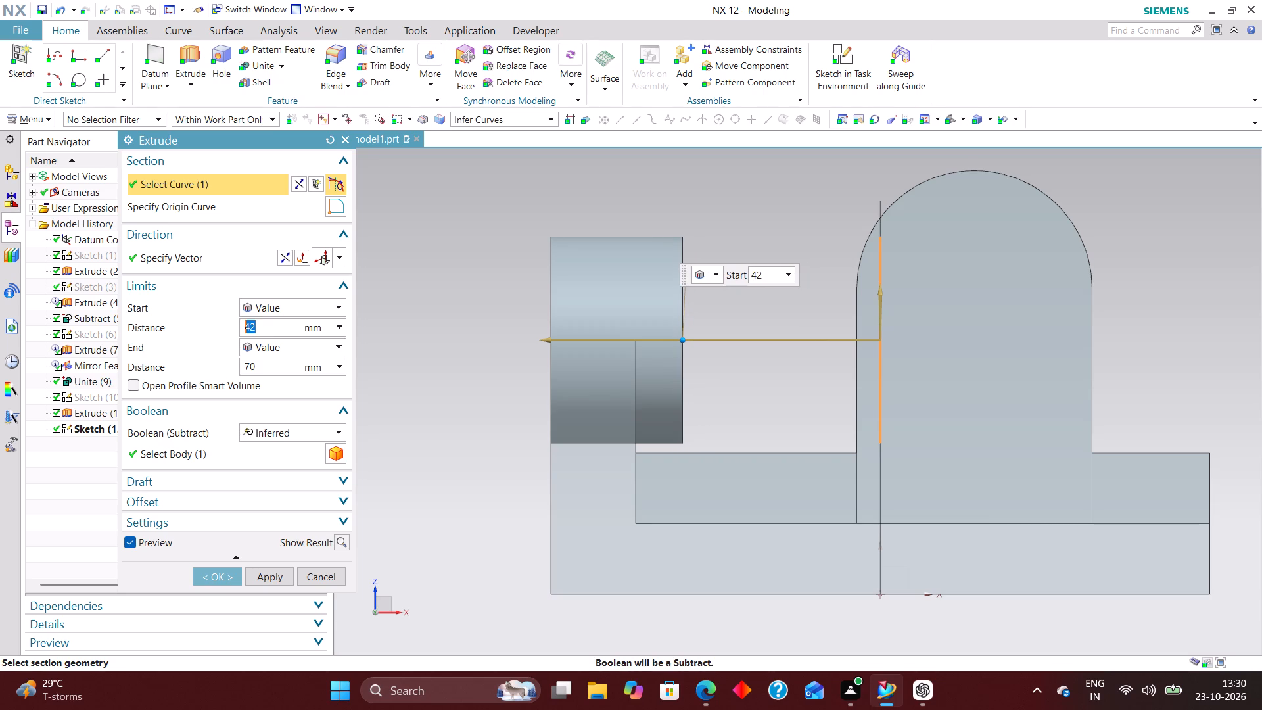
left_click(215, 577)
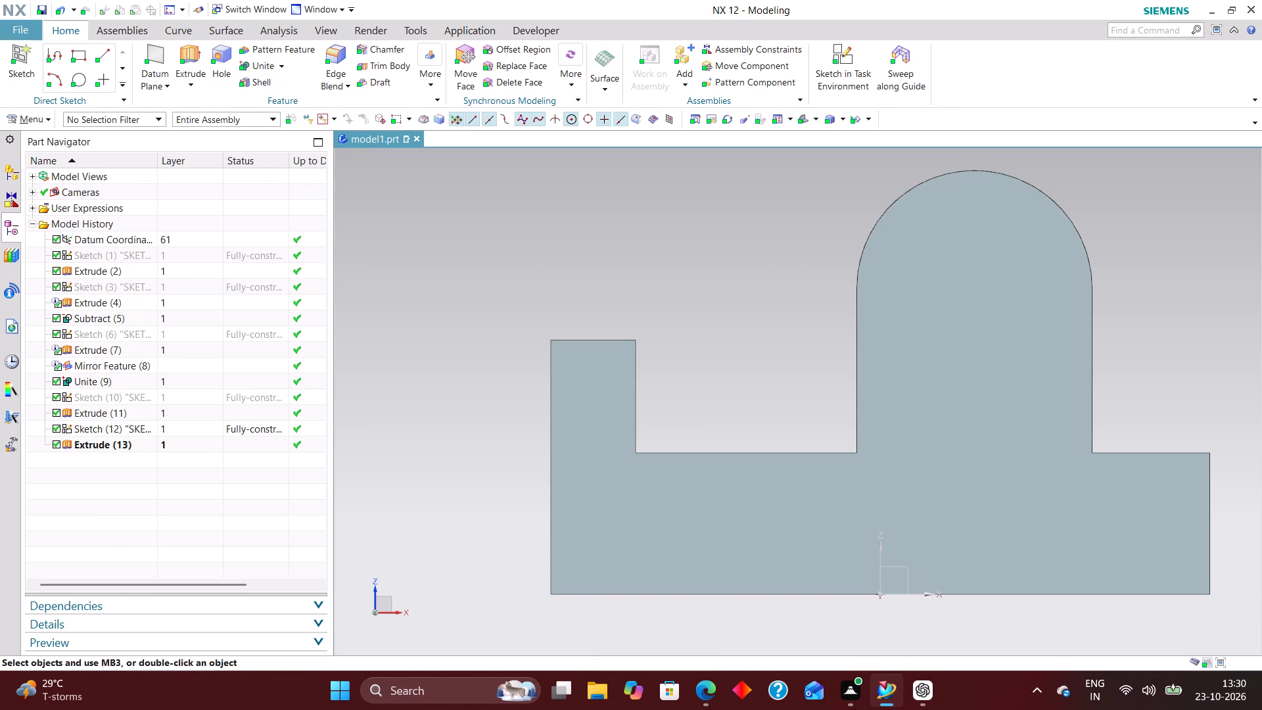
Edit the circle's extrude and set its Boolean to None so it forms a separate cylinder at the end wall.
scroll(689, 380, "down", 3)
middle_click_drag(723, 371, 693, 440)
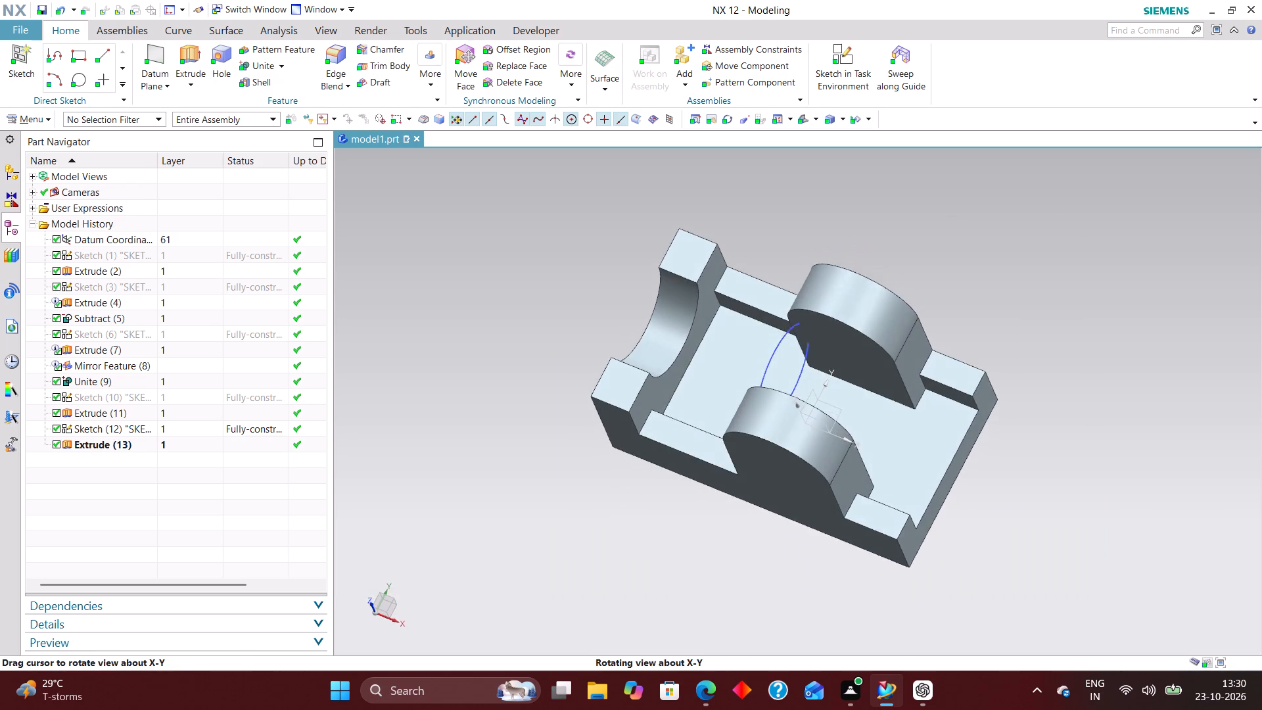
middle_click_drag(693, 440, 688, 368)
middle_click_drag(688, 371, 678, 398)
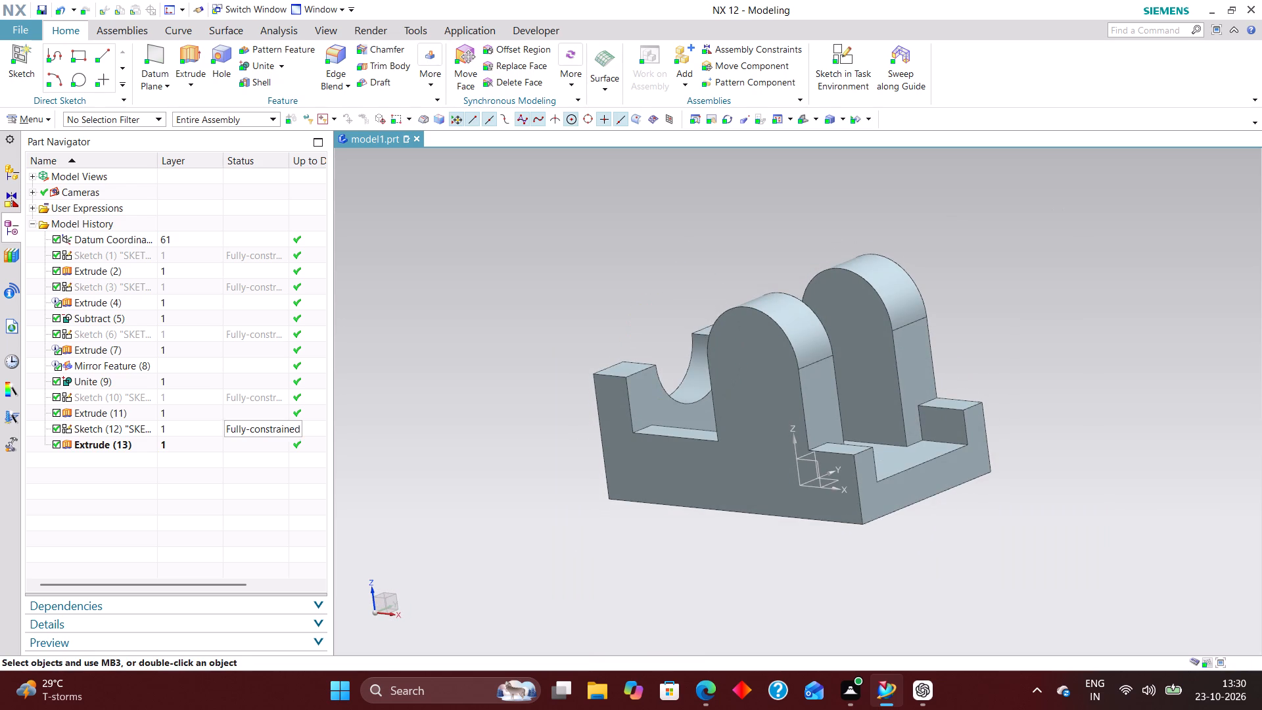
left_click(220, 448)
right_click(220, 448)
left_click(281, 149)
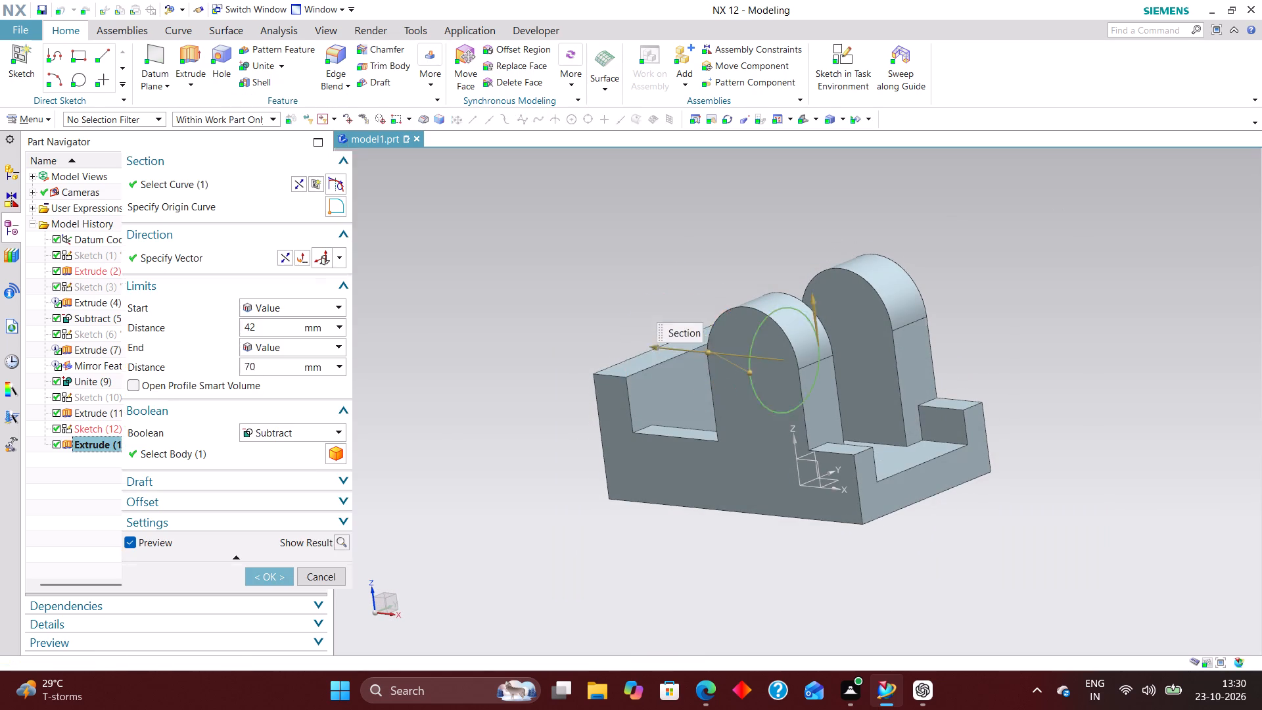
left_click(310, 433)
left_click(308, 446)
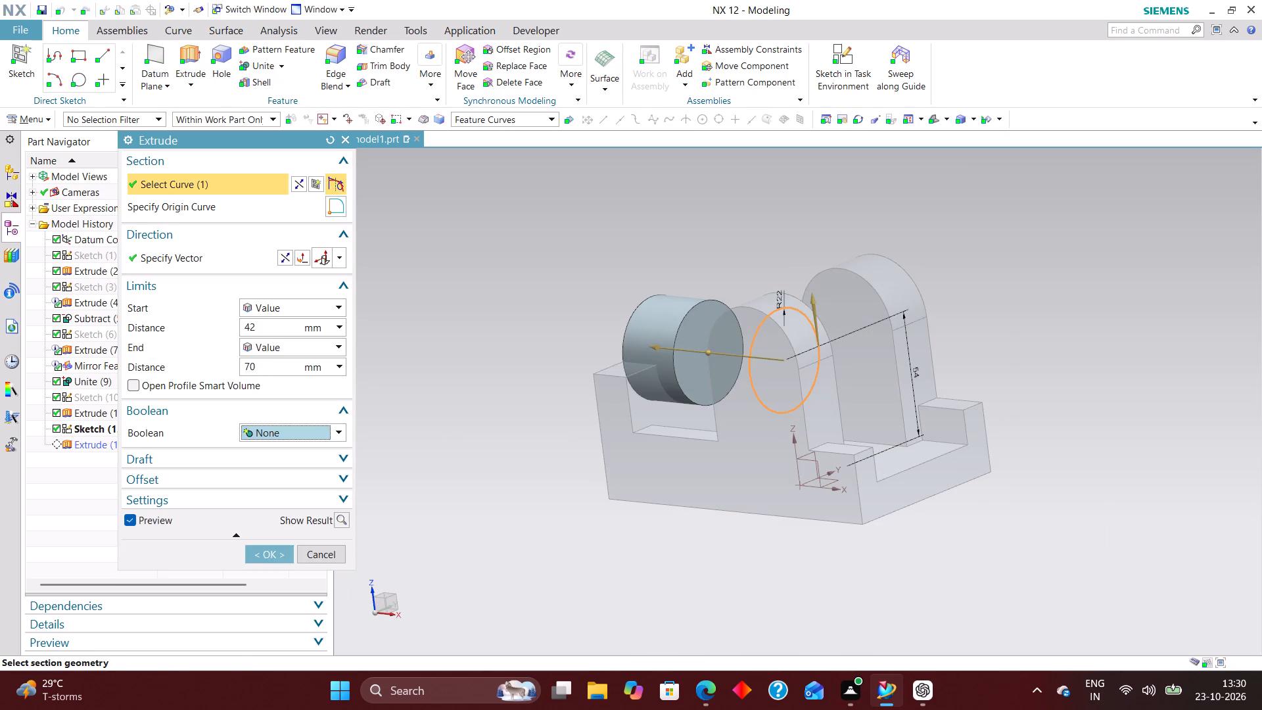
left_click(271, 555)
Unite the cylinder with the bracket body, using the bracket as target and the cylinder as tool.
scroll(522, 313, "up", 2)
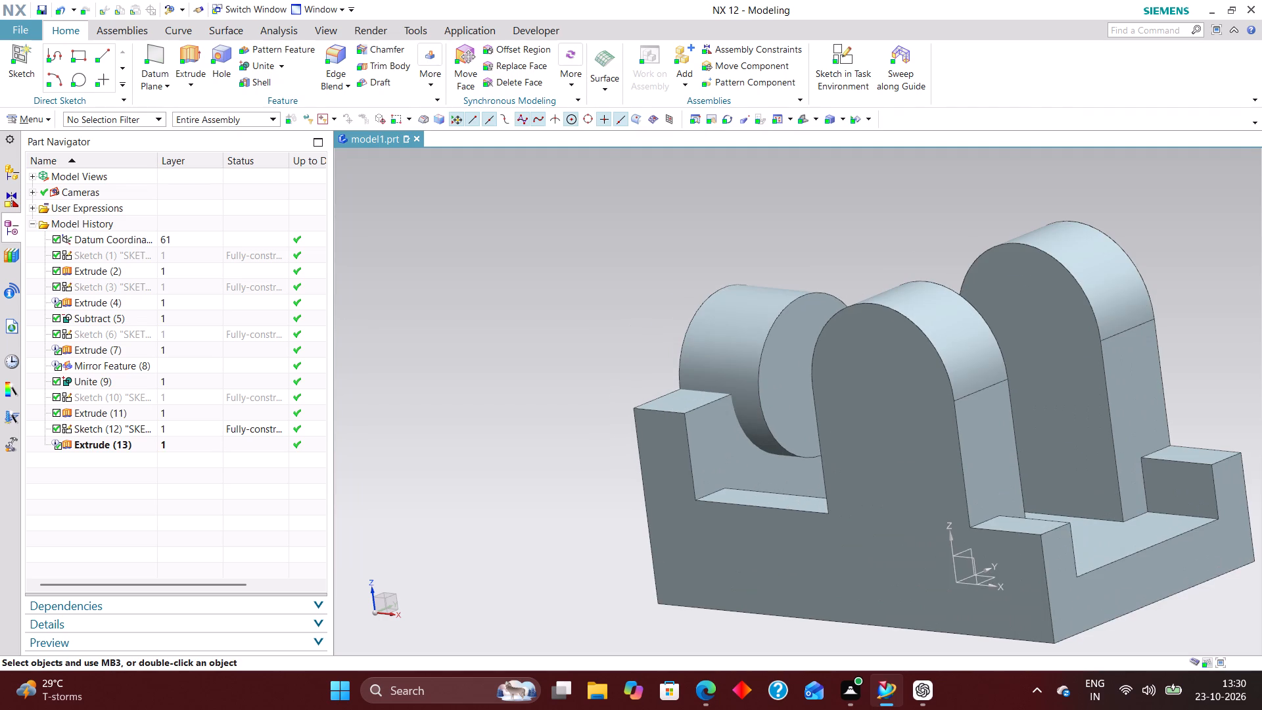
scroll(598, 358, "down", 4)
middle_click_drag(614, 350, 622, 358)
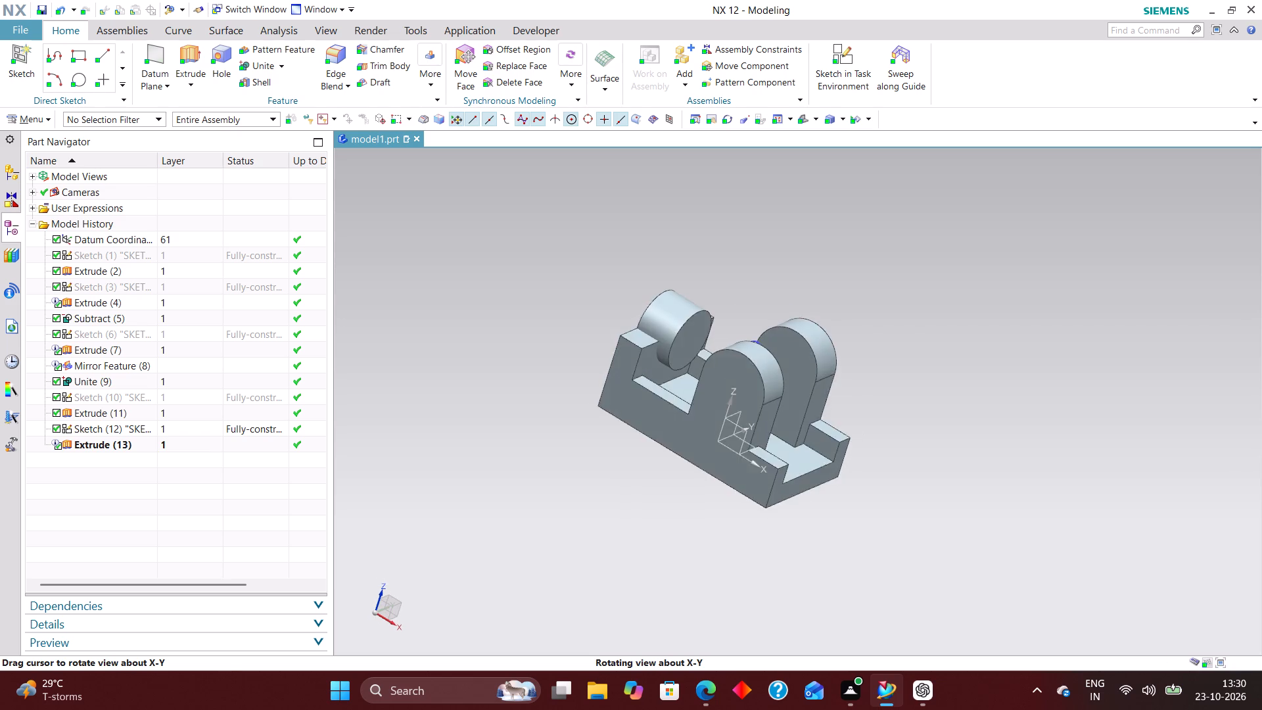
middle_click_drag(622, 358, 623, 358)
scroll(643, 321, "up", 4)
middle_click_drag(586, 280, 572, 273)
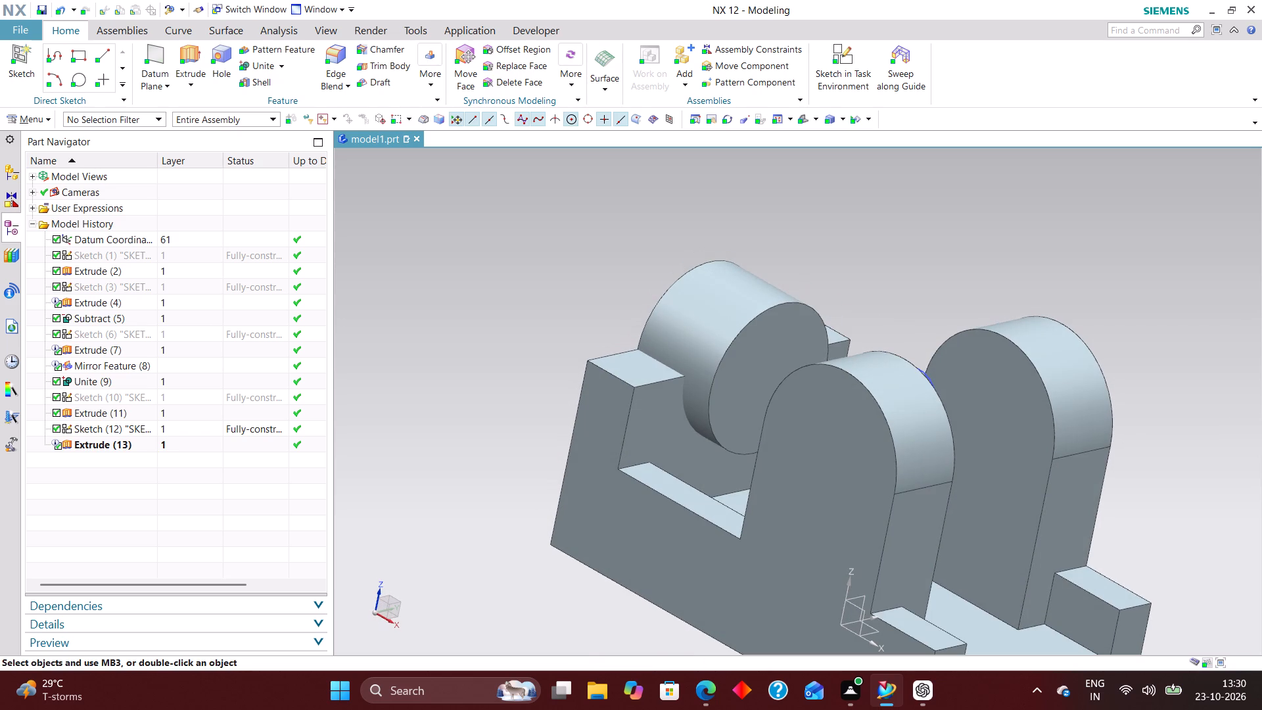
left_click(254, 64)
left_click(655, 498)
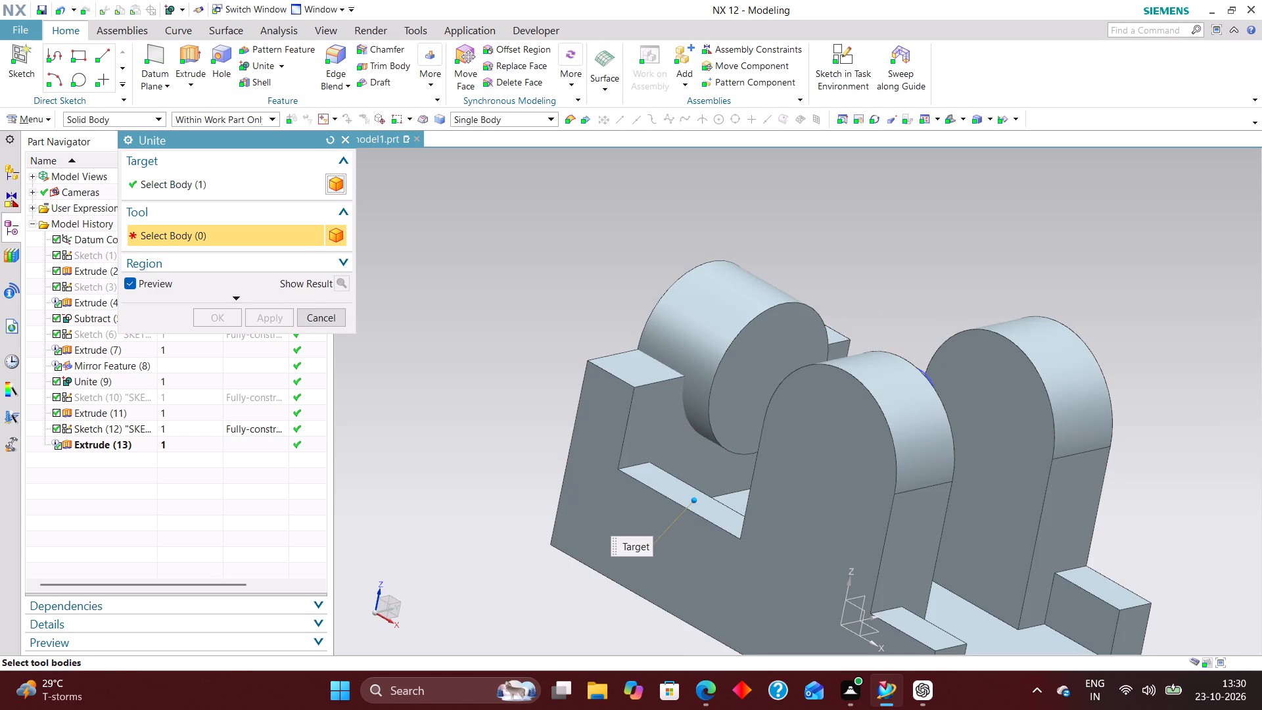
left_click(718, 319)
left_click(227, 318)
Hide the circle's sketch between the lugs.
scroll(670, 370, "down", 3)
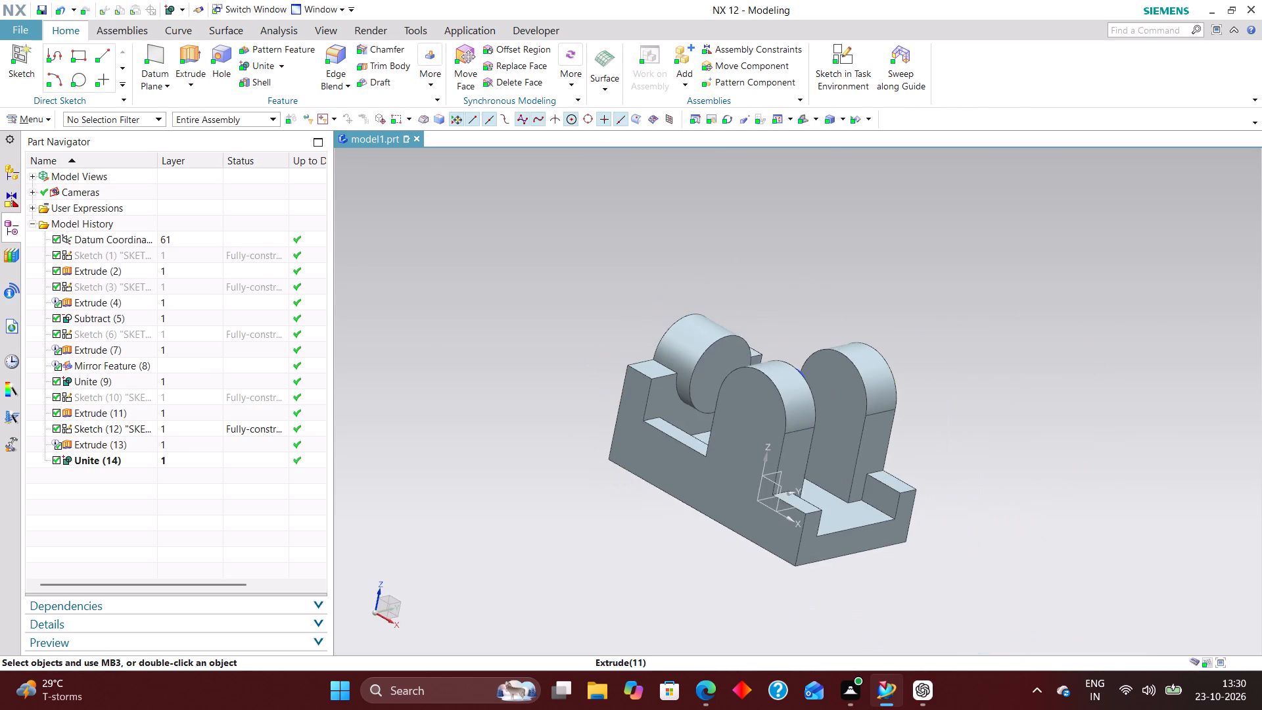
middle_click_drag(770, 327, 760, 302)
middle_click_drag(762, 311, 746, 327)
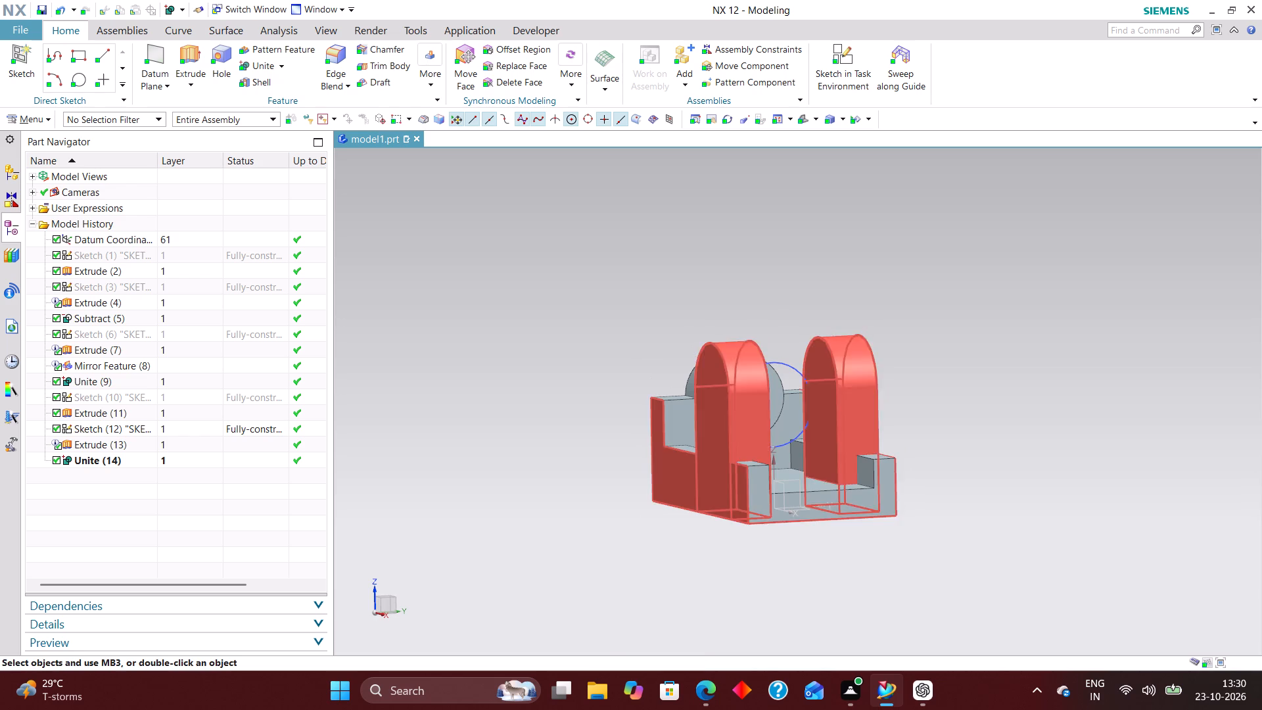
right_click_drag(786, 359, 789, 432)
Inspect the cylindrical boss on the end wall and its position relative to the two lugs.
scroll(768, 293, "down", 1)
scroll(757, 306, "up", 5)
middle_click_drag(760, 362, 784, 374)
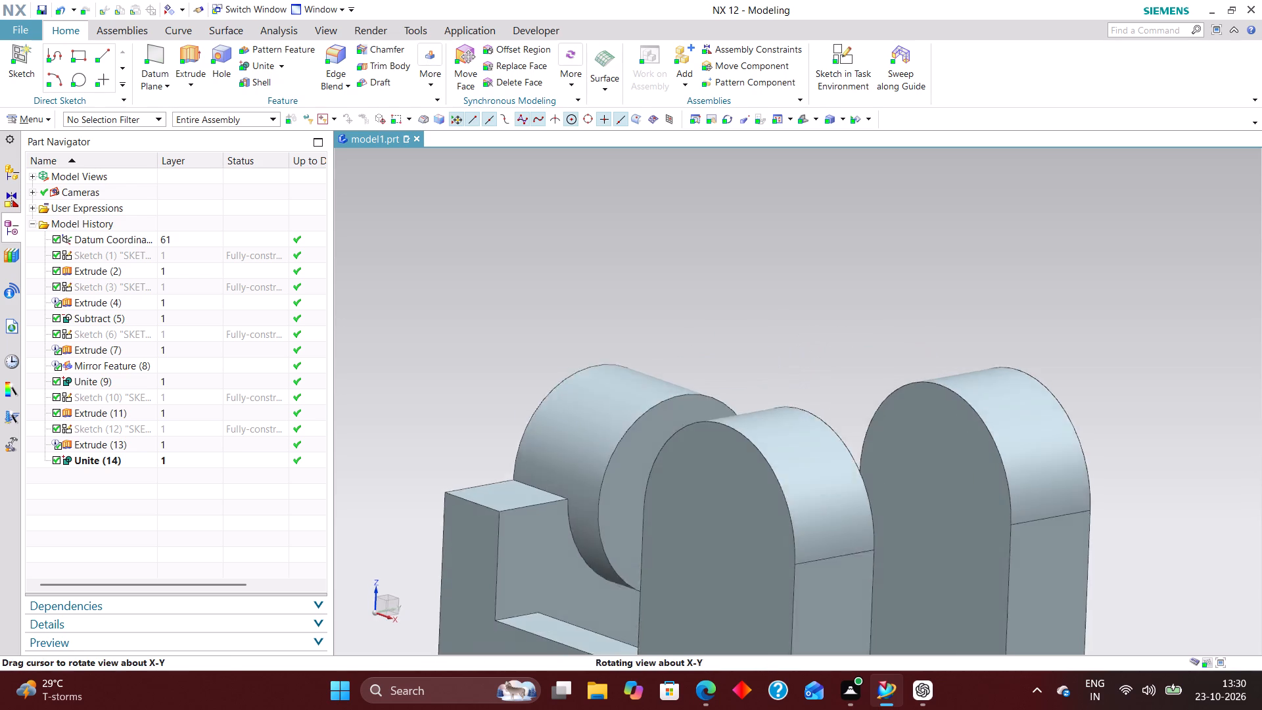
middle_click_drag(784, 374, 795, 376)
scroll(788, 311, "down", 3)
scroll(732, 385, "up", 4)
scroll(769, 281, "down", 3)
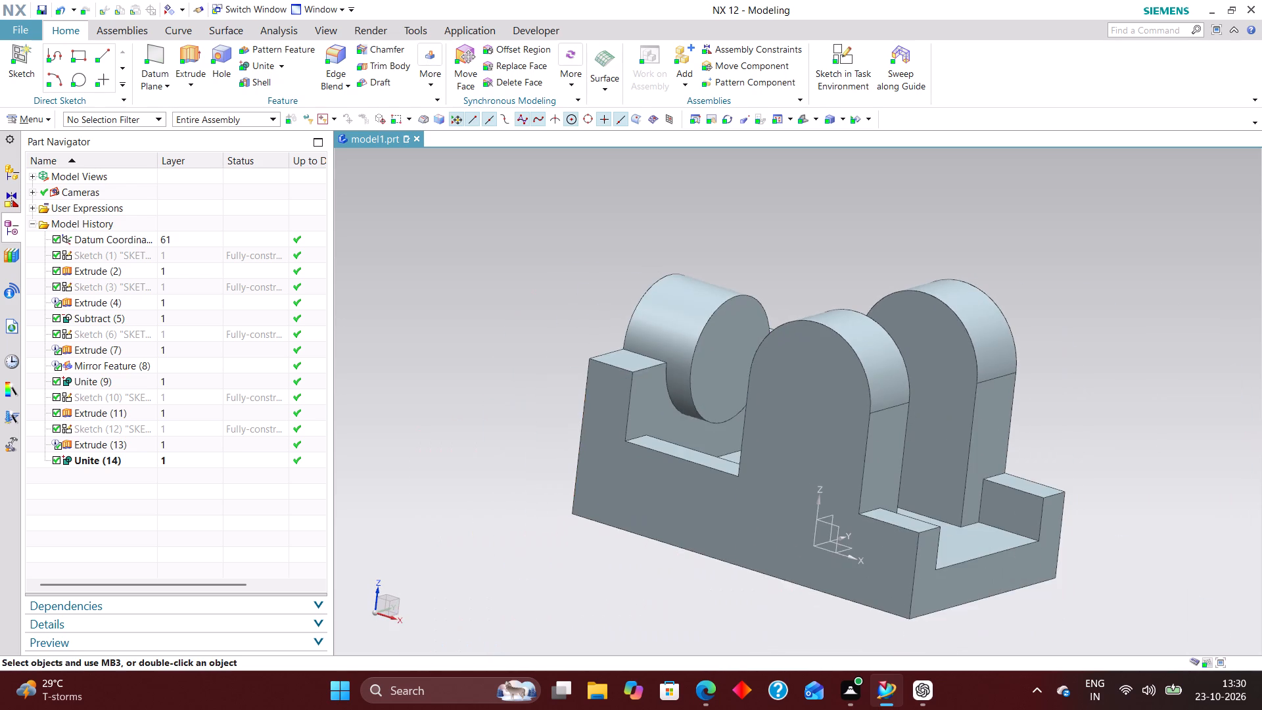
middle_click_drag(830, 277, 830, 264)
middle_click(830, 264)
middle_click_drag(830, 260, 834, 275)
middle_click(829, 275)
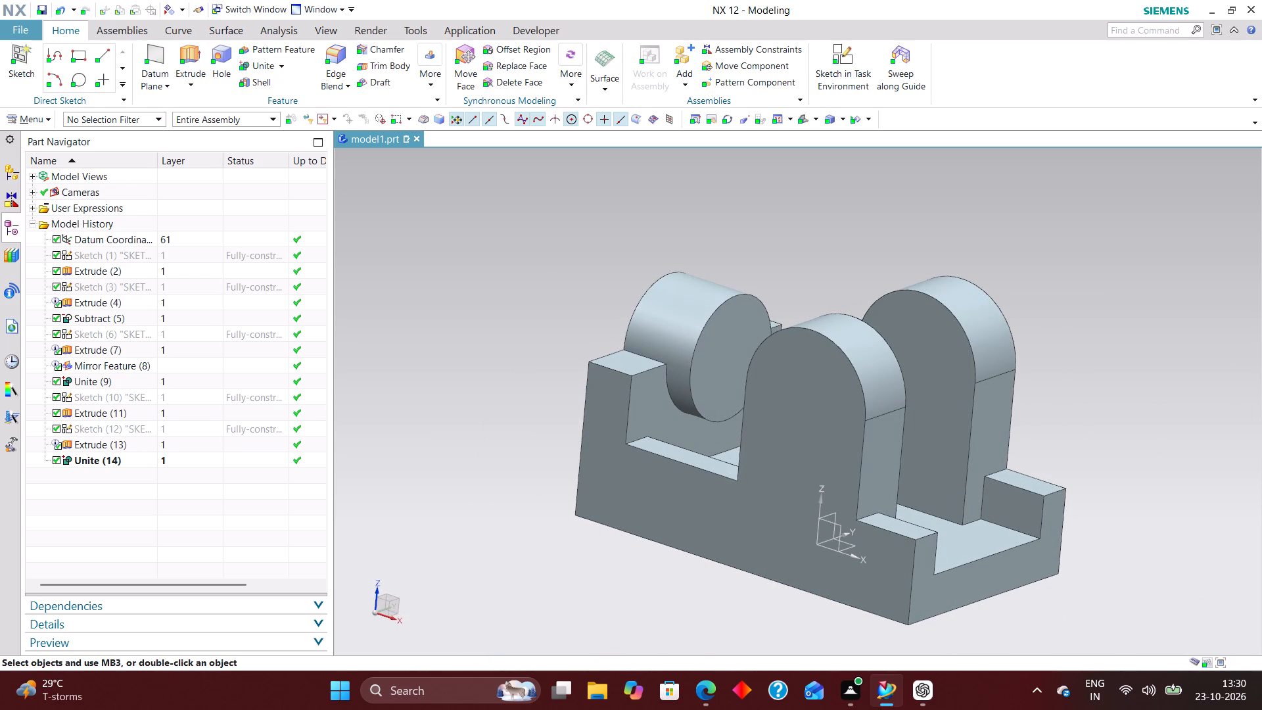
Create a simple 28 mm diameter through-body hole concentric with the cylindrical boss on the end wall.
left_click(224, 54)
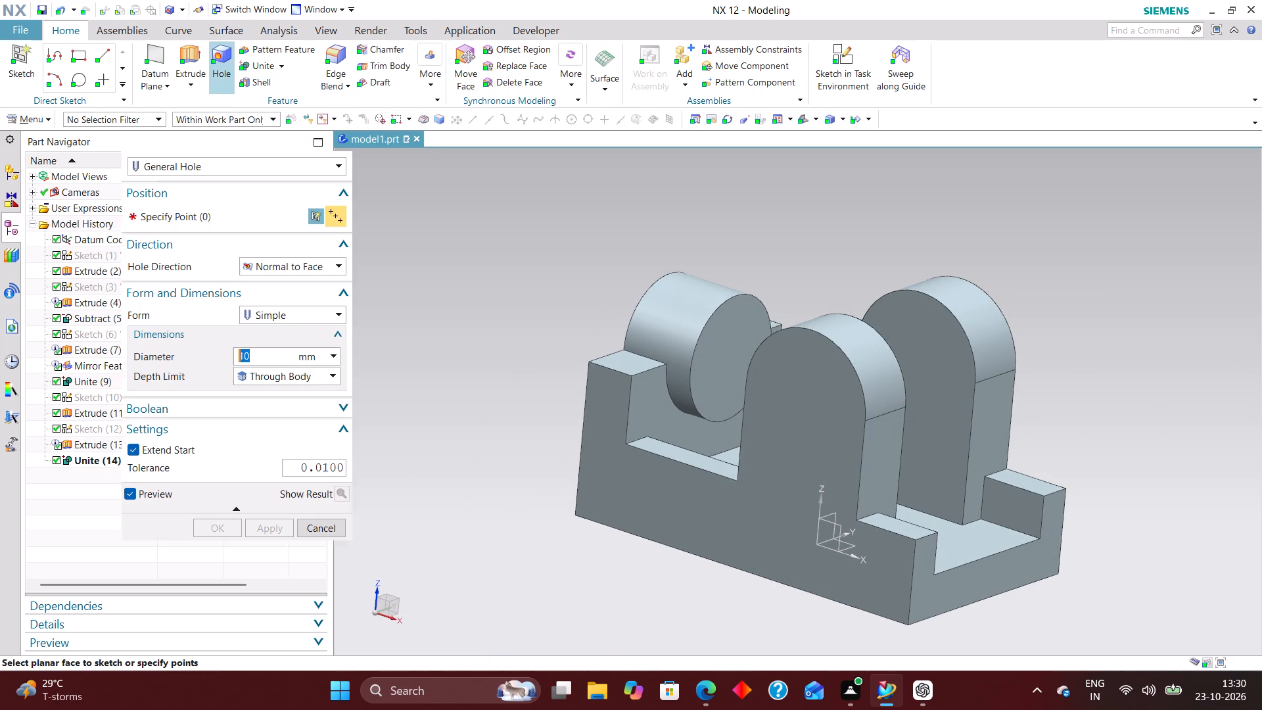
scroll(702, 409, "up", 3)
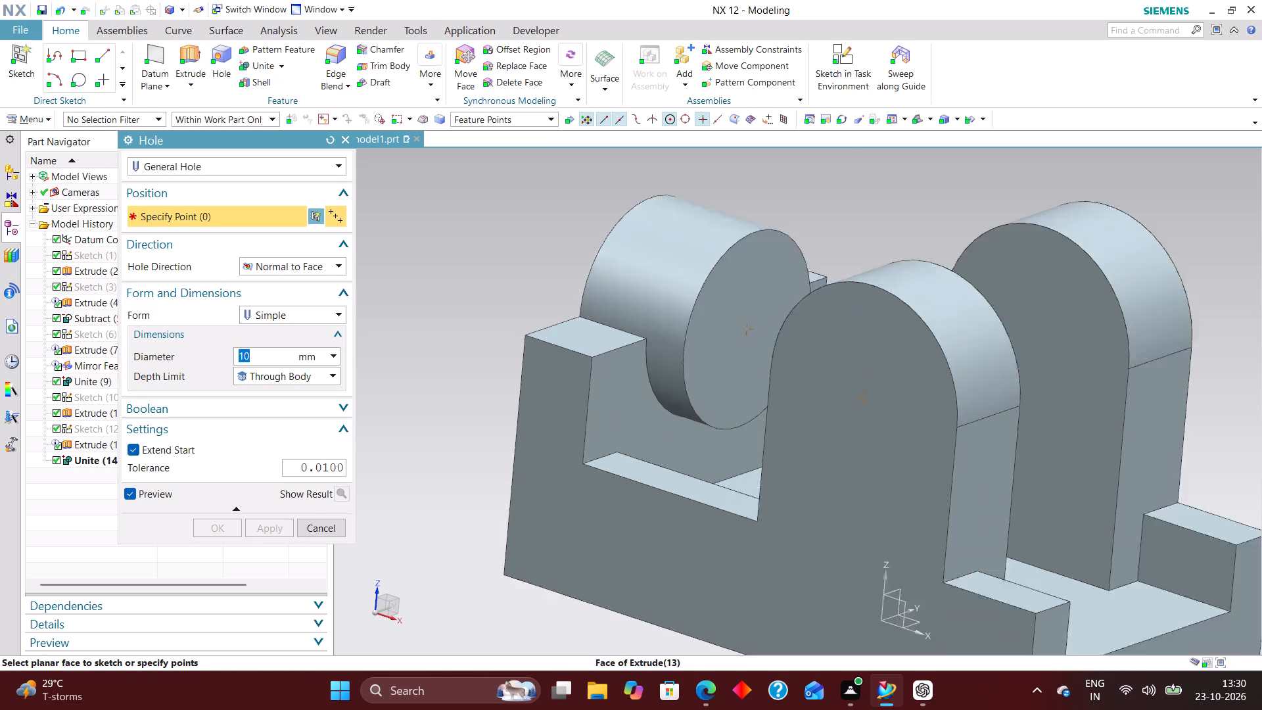
scroll(701, 410, "up", 1)
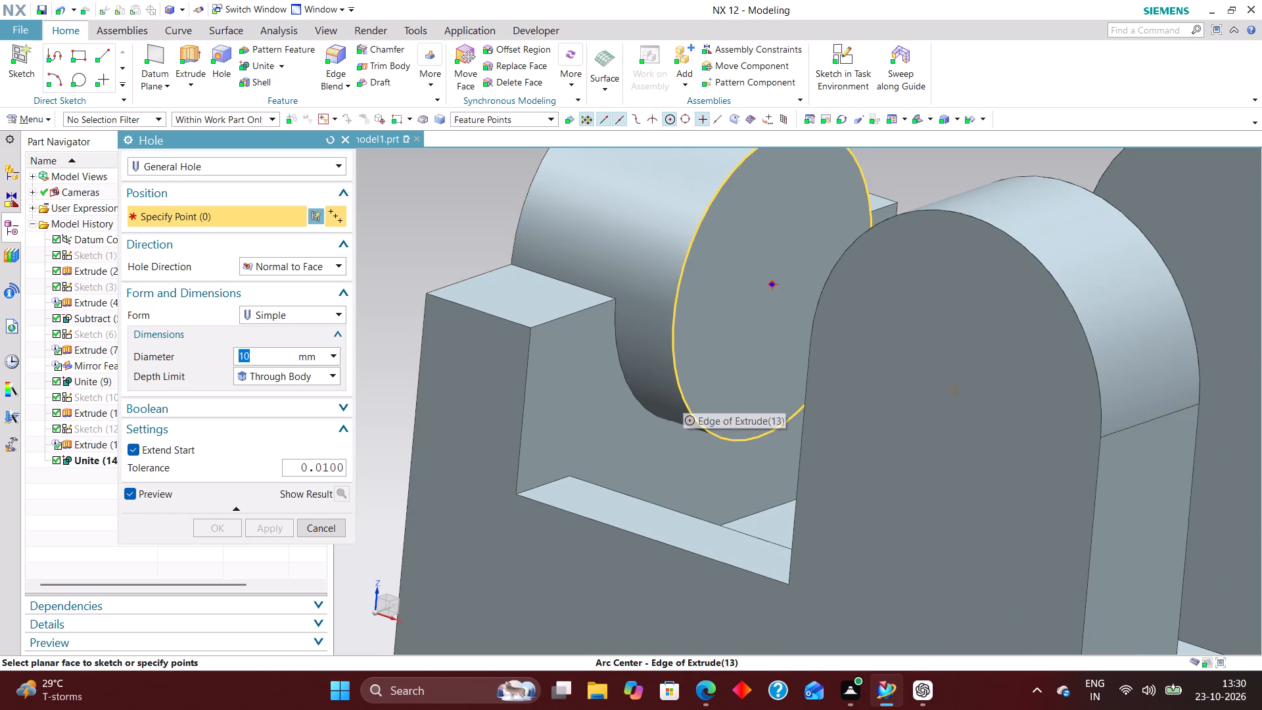
left_click(681, 392)
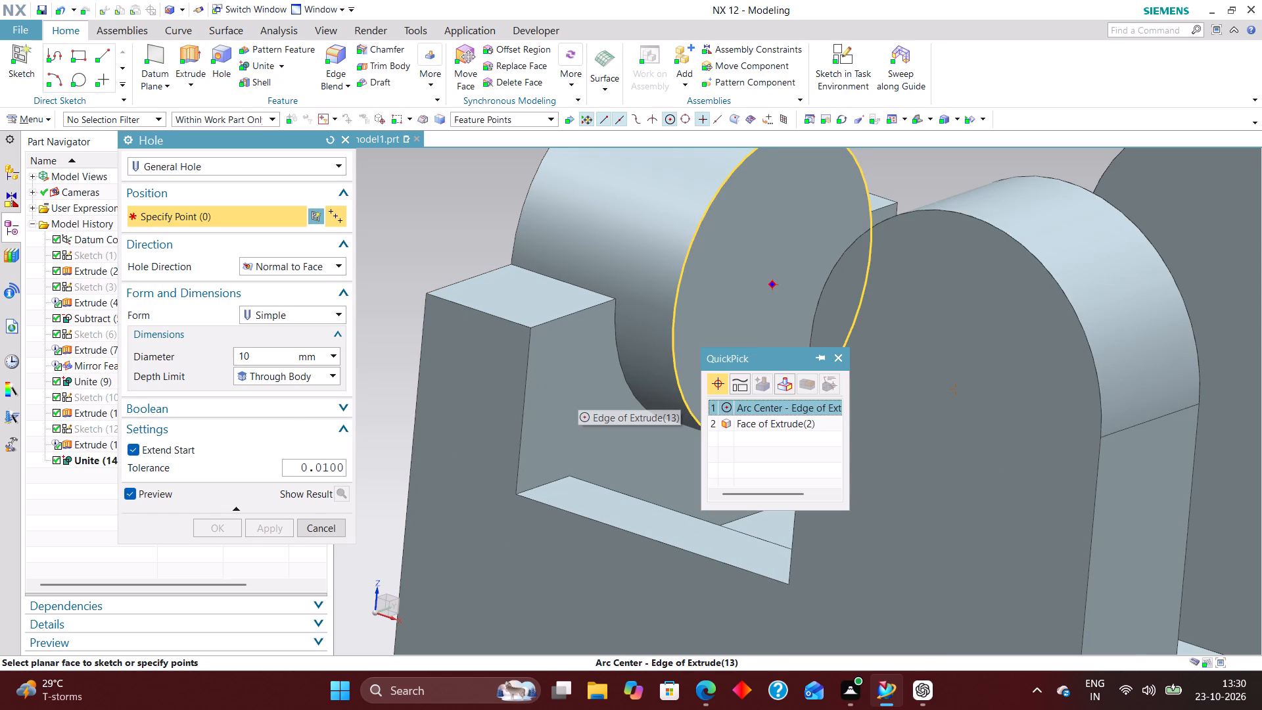
left_click(744, 402)
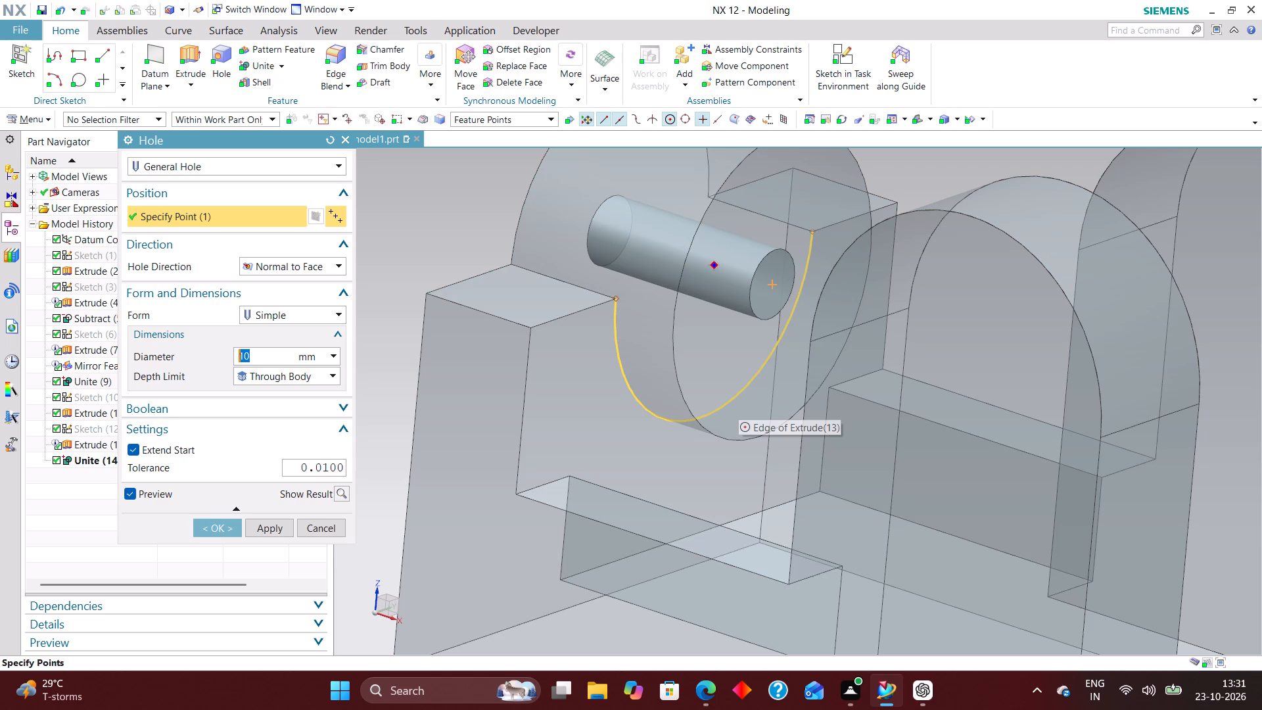
type("28")
key("Return")
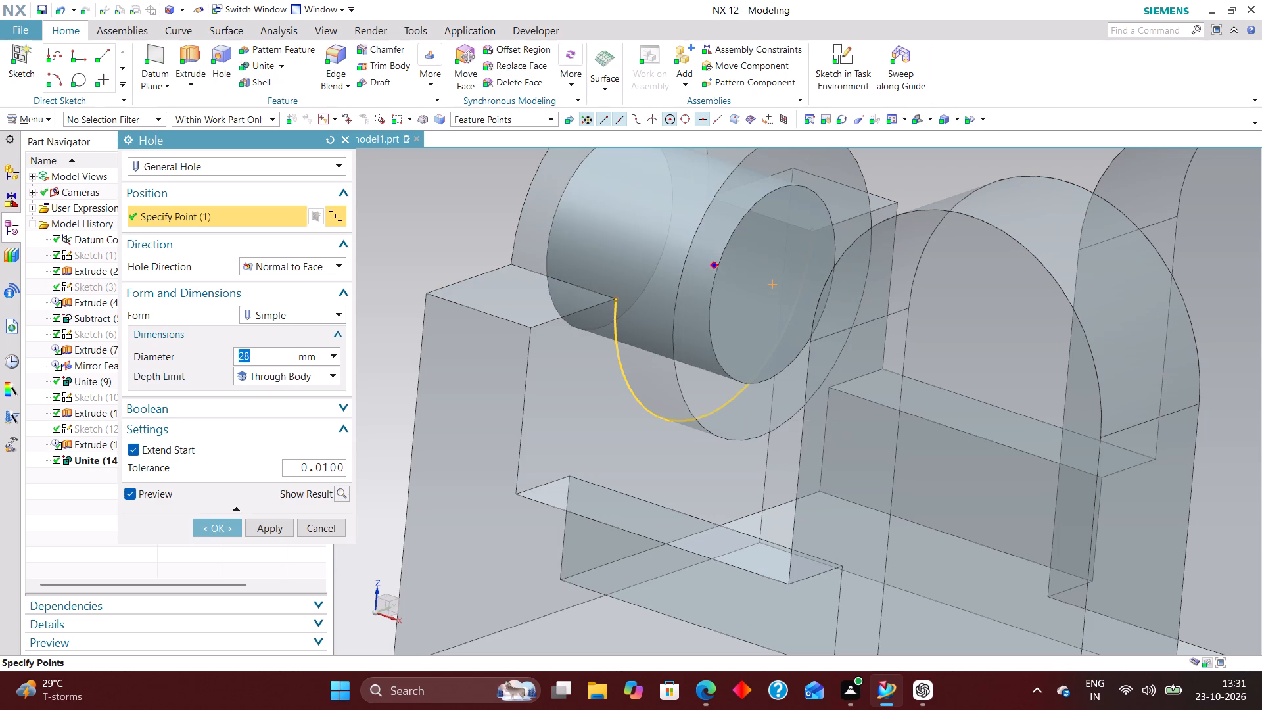
left_click(229, 527)
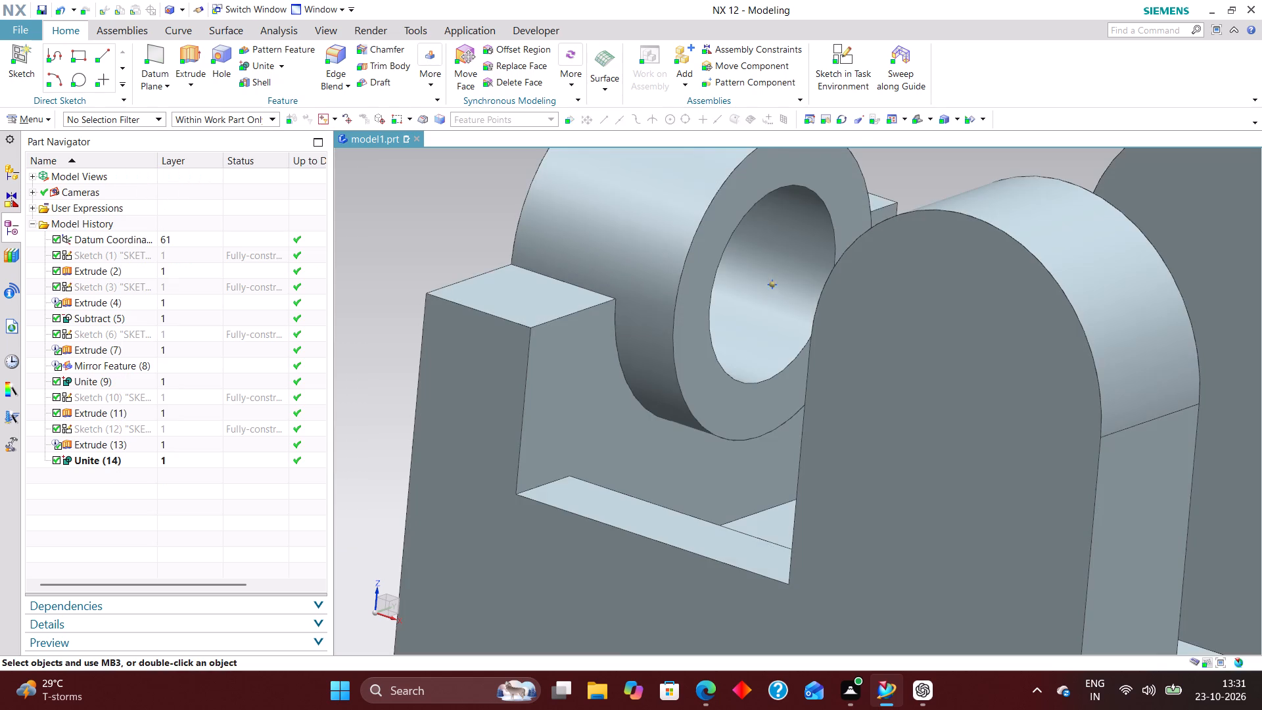
Inspect the hole through the boss and the bracket's overall shape from several directions.
scroll(737, 446, "down", 3)
middle_click_drag(862, 404, 806, 400)
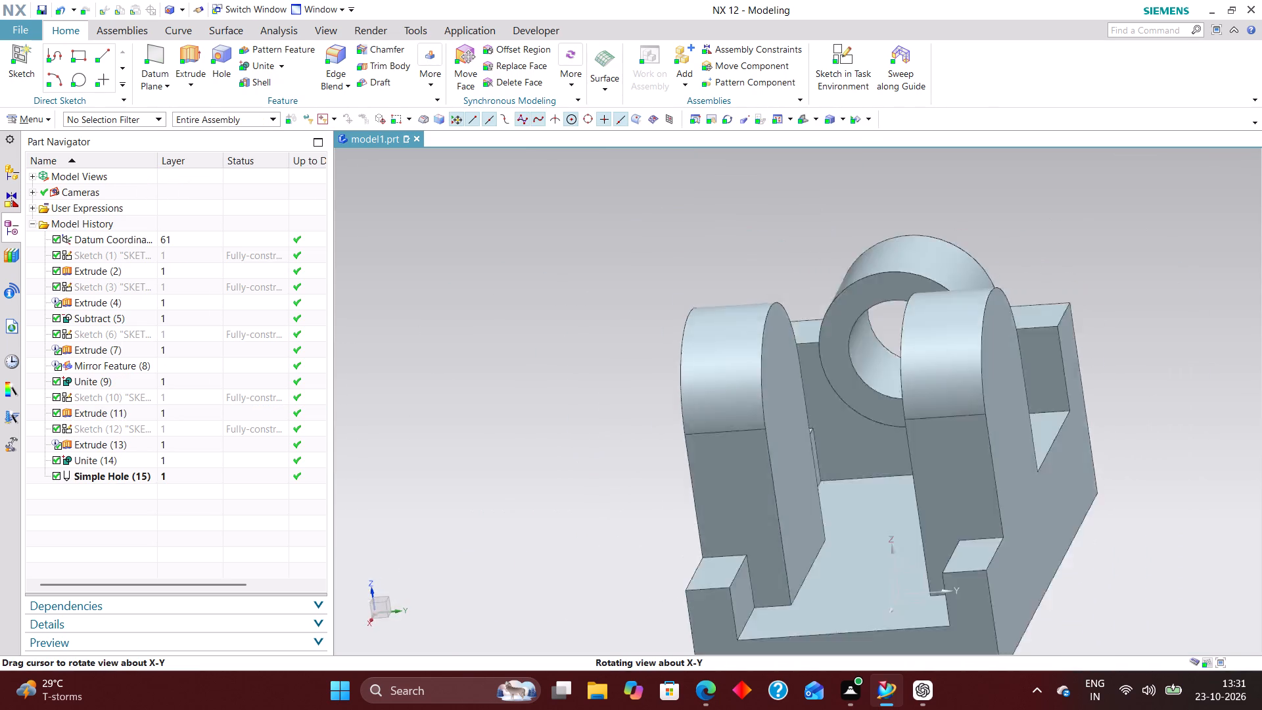
middle_click_drag(806, 400, 918, 405)
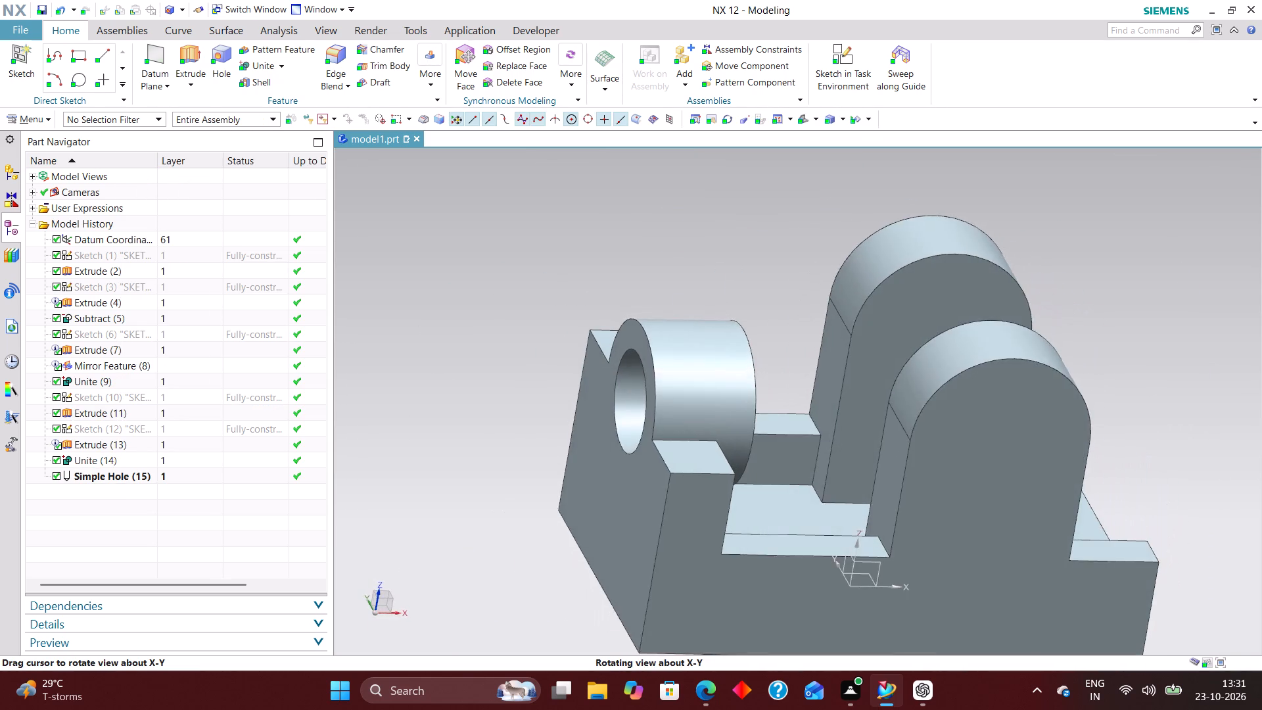
middle_click_drag(918, 405, 899, 396)
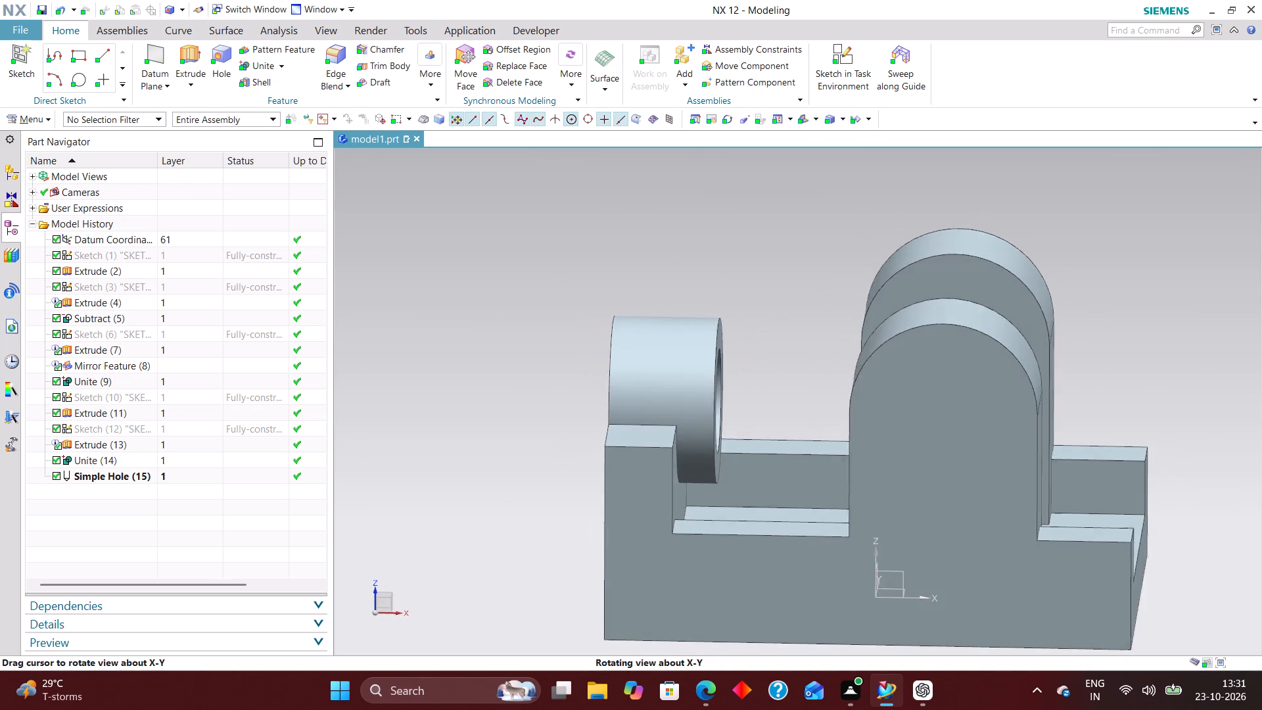
middle_click_drag(899, 396, 810, 415)
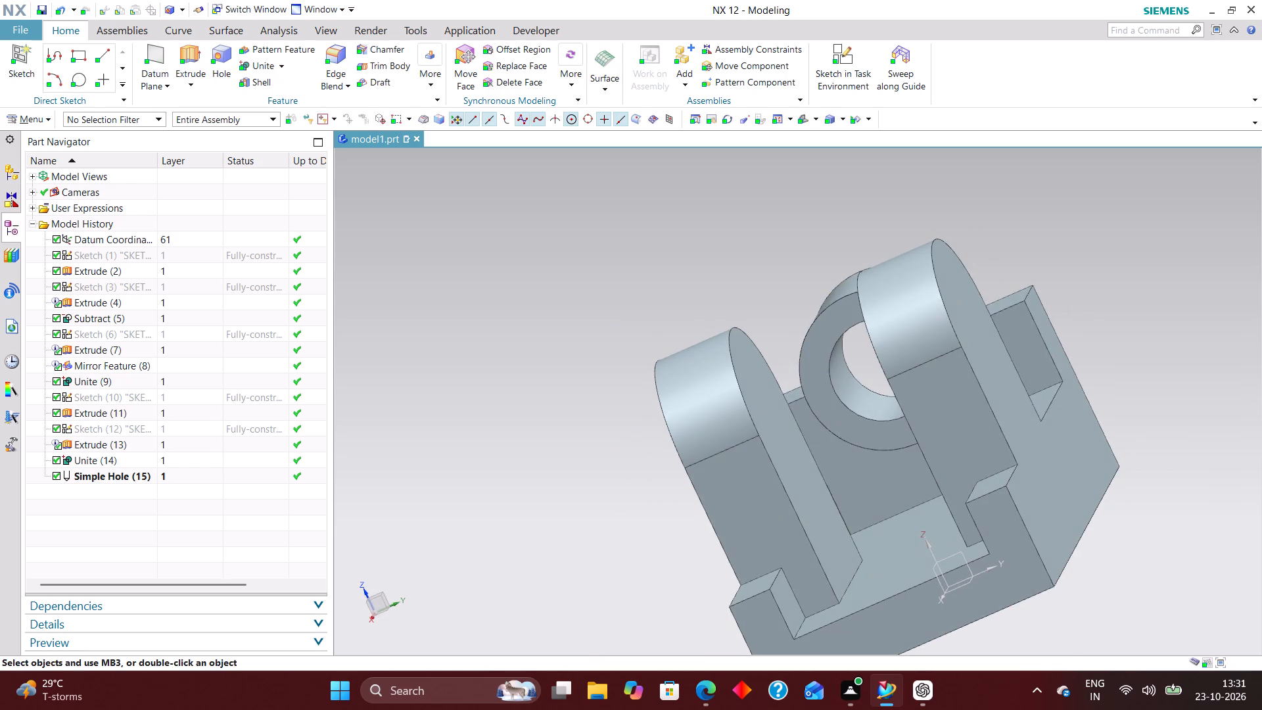
scroll(693, 377, "down", 3)
middle_click_drag(694, 360, 734, 335)
middle_click(682, 348)
middle_click(678, 364)
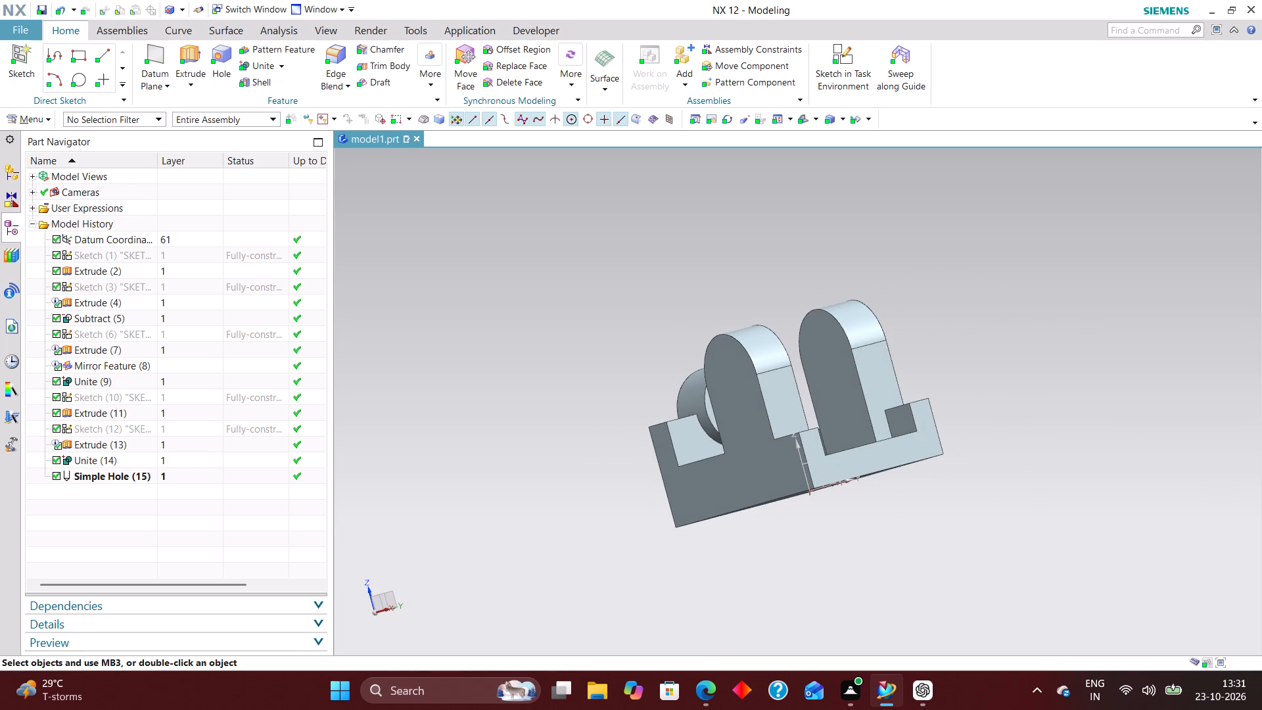
middle_click_drag(968, 351, 970, 386)
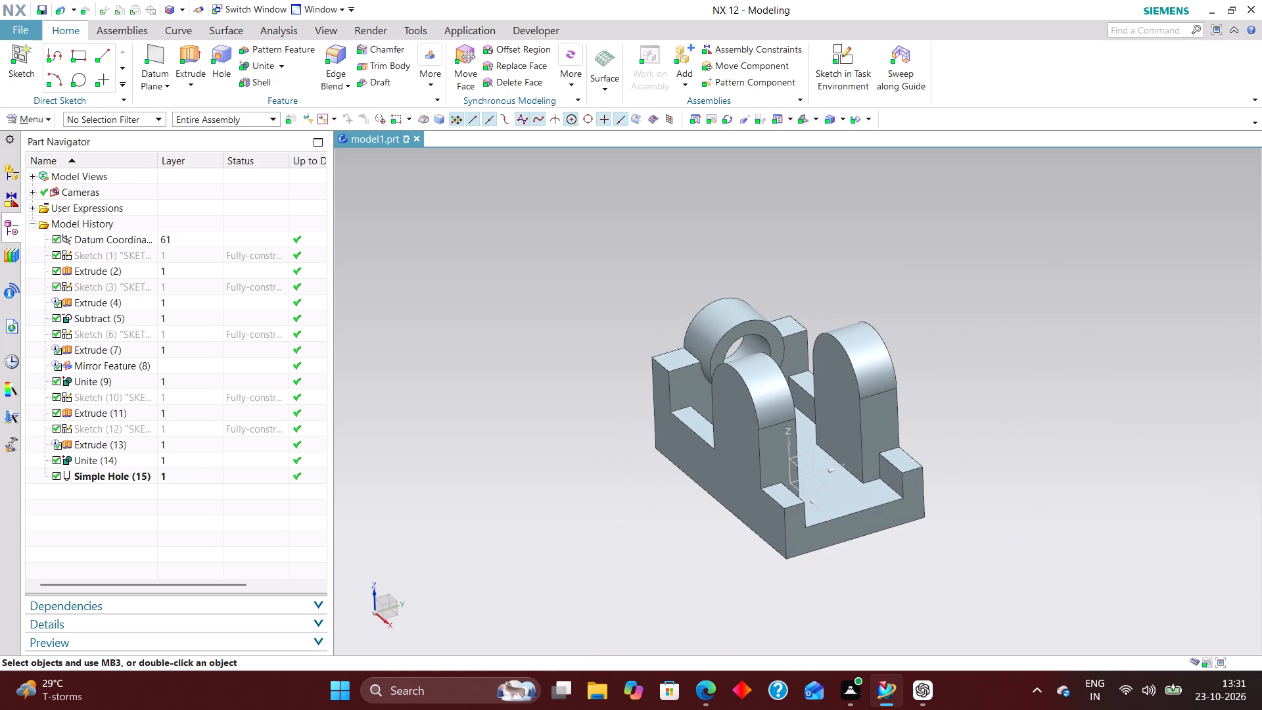
Create a sketch on the vertical YZ datum plane, which runs across the bracket between its two ends.
left_click(840, 47)
scroll(806, 456, "up", 3)
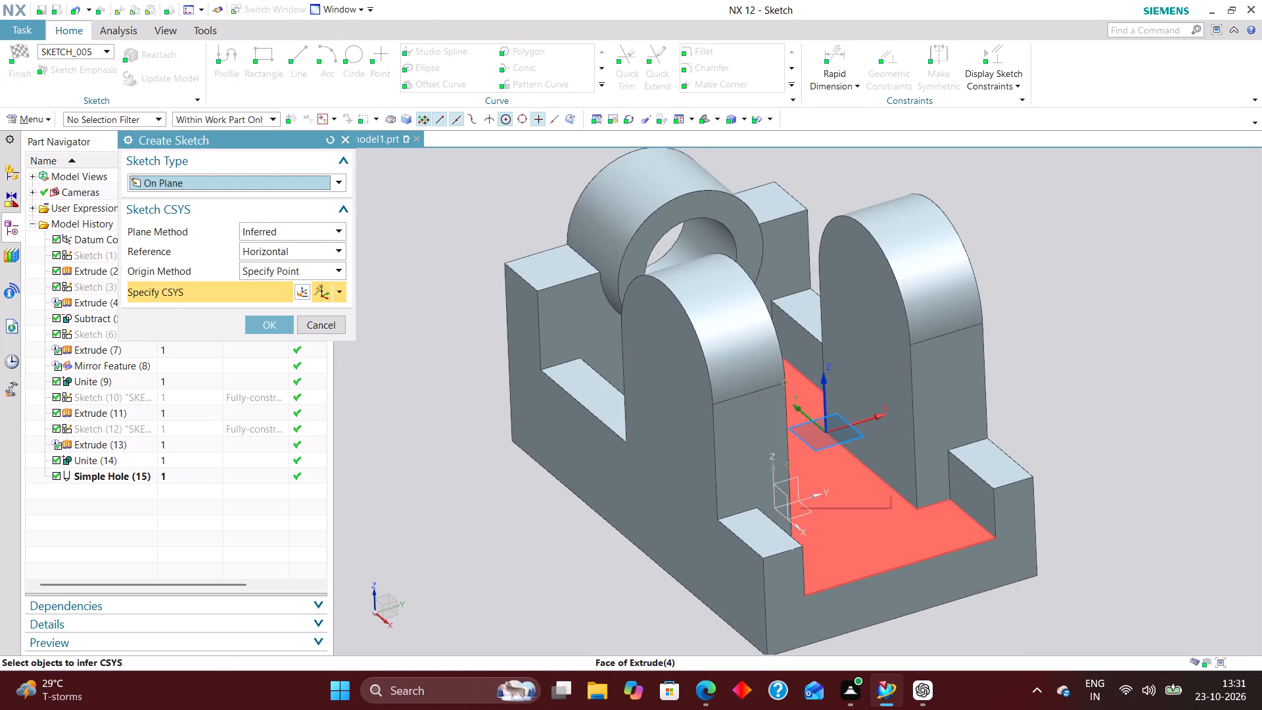
left_click(794, 478)
left_click(252, 326)
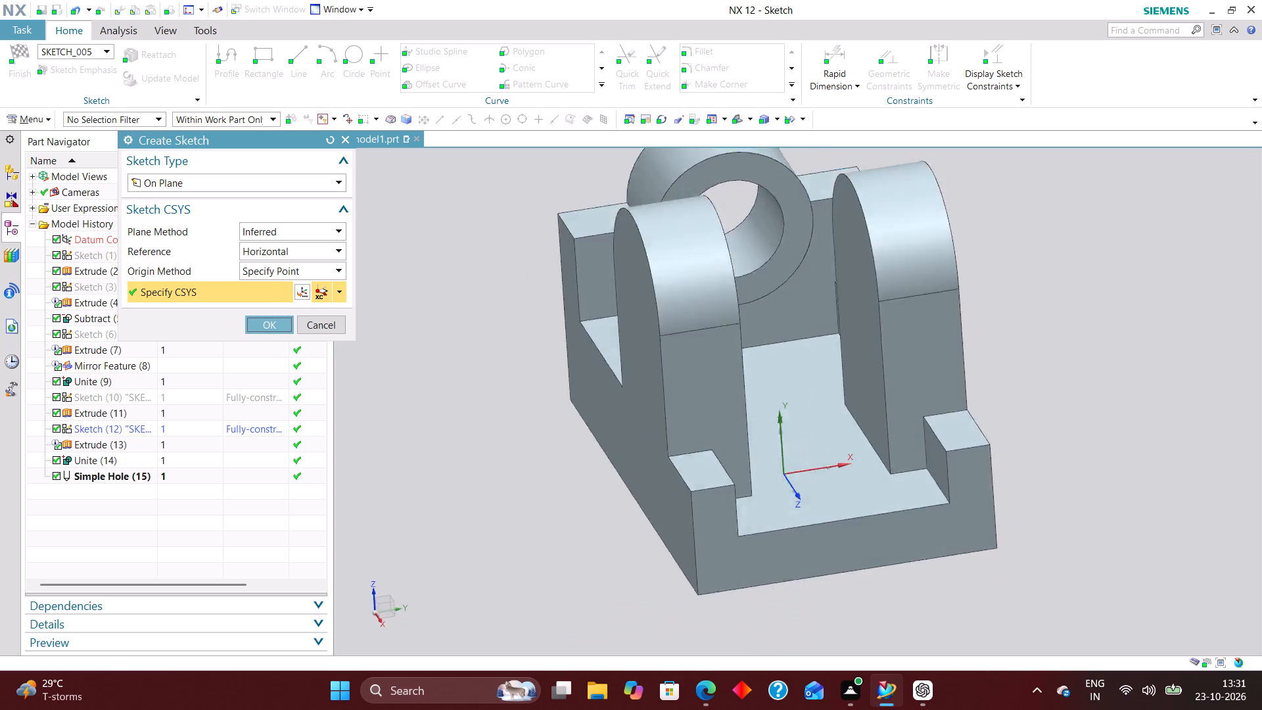
scroll(513, 520, "down", 3)
scroll(563, 386, "up", 3)
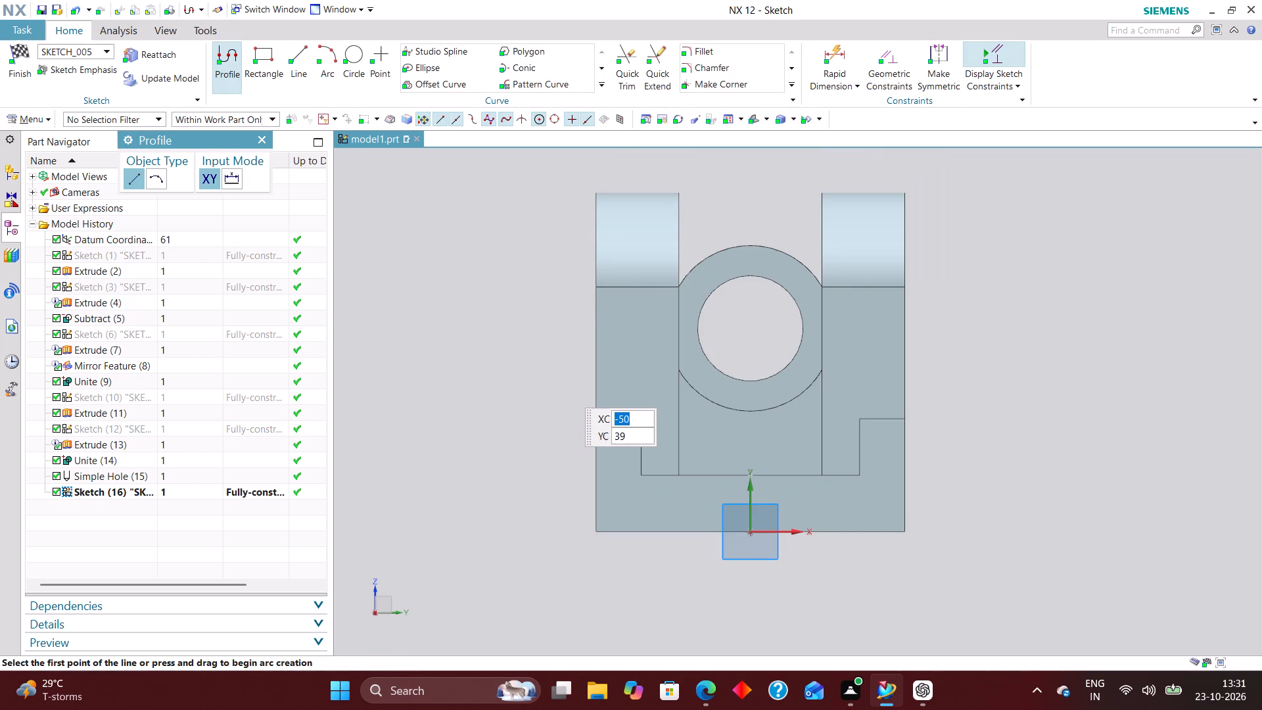
Sketch a rectangle about 66 by 22 mm below the boss hole, seen from the boss end.
left_click(267, 51)
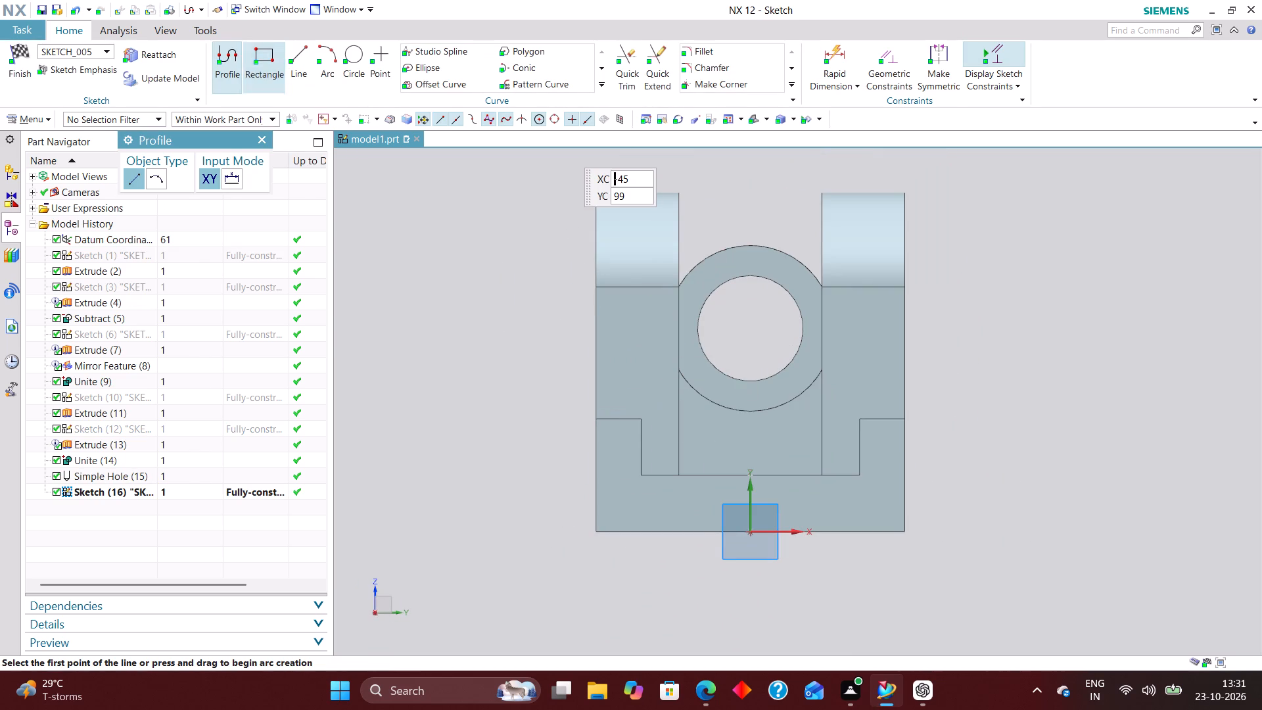
scroll(710, 319, "down", 3)
middle_click_drag(634, 433, 748, 460)
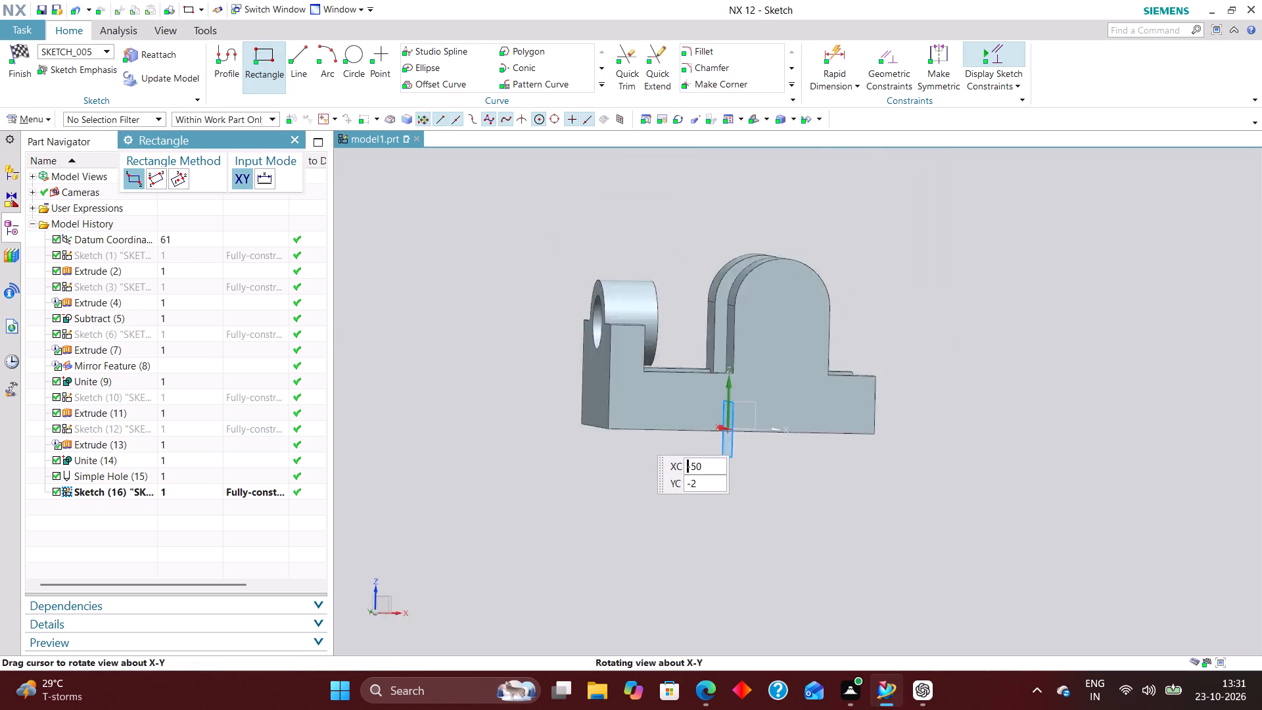
middle_click_drag(748, 460, 814, 464)
right_click_drag(931, 440, 833, 425)
scroll(686, 322, "up", 2)
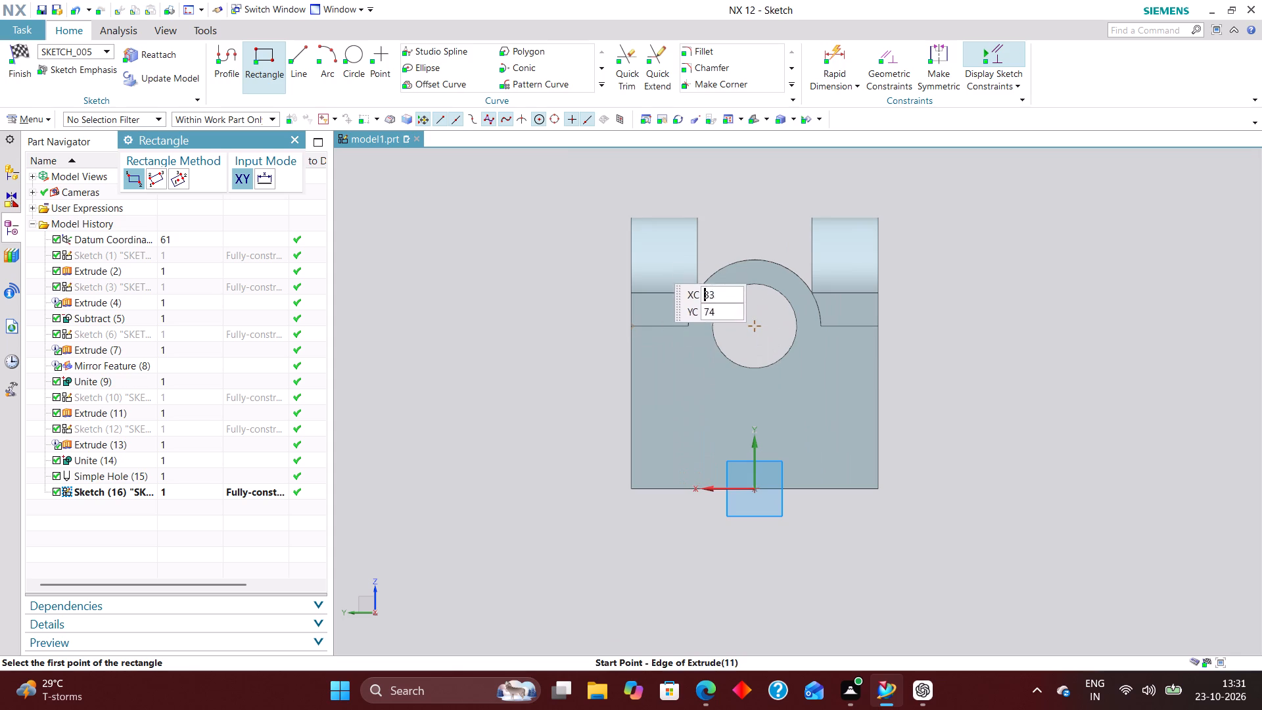
left_click(648, 366)
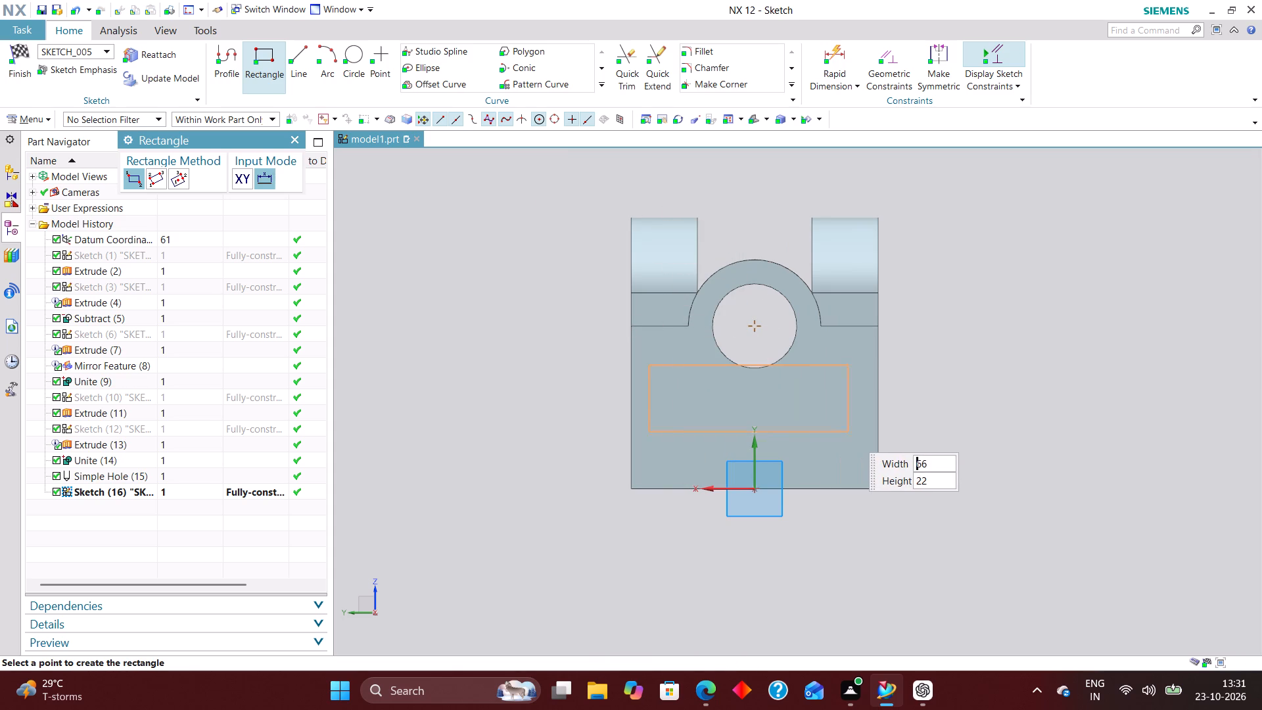
left_click(857, 427)
Center the rectangle by constraining the midpoint of its upper edge to the vertical sketch axis.
left_click(889, 66)
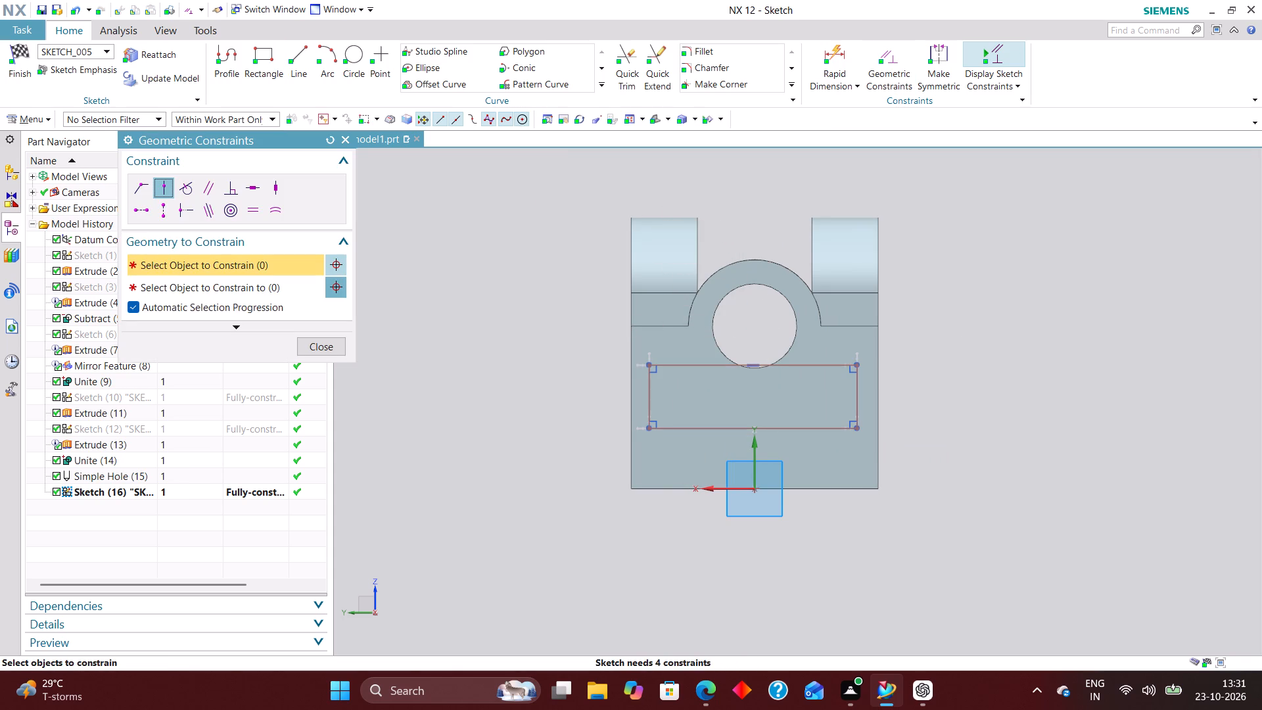
left_click(753, 362)
left_click(755, 457)
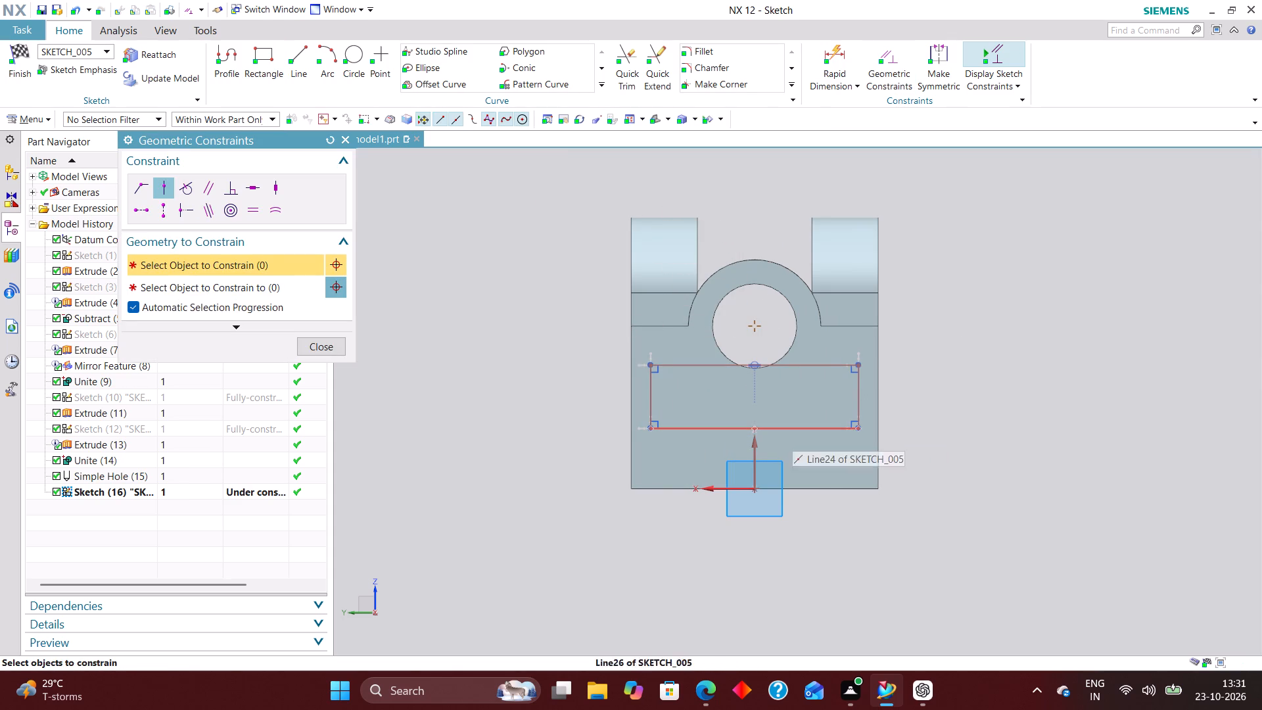
Dimension the rectangle's lower edge 54 mm above the horizontal sketch axis at the bracket's base.
left_click(830, 46)
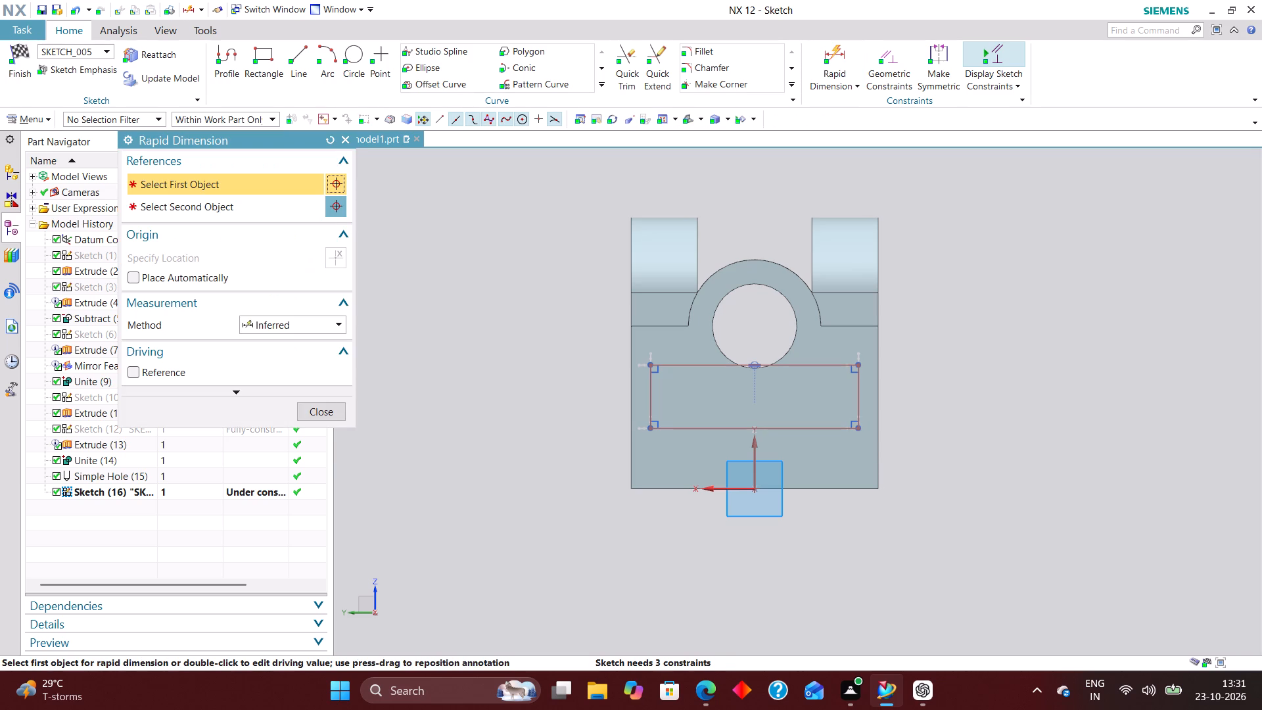
left_click(736, 492)
left_click(818, 425)
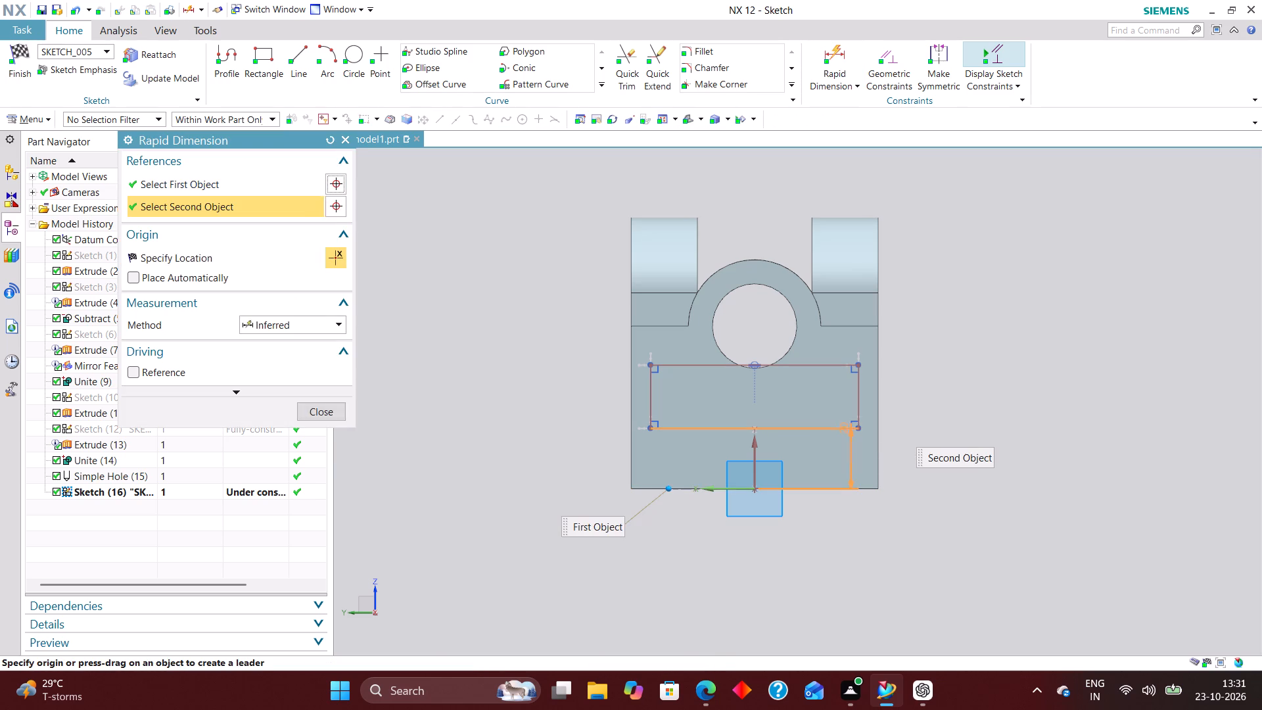
left_click(1035, 460)
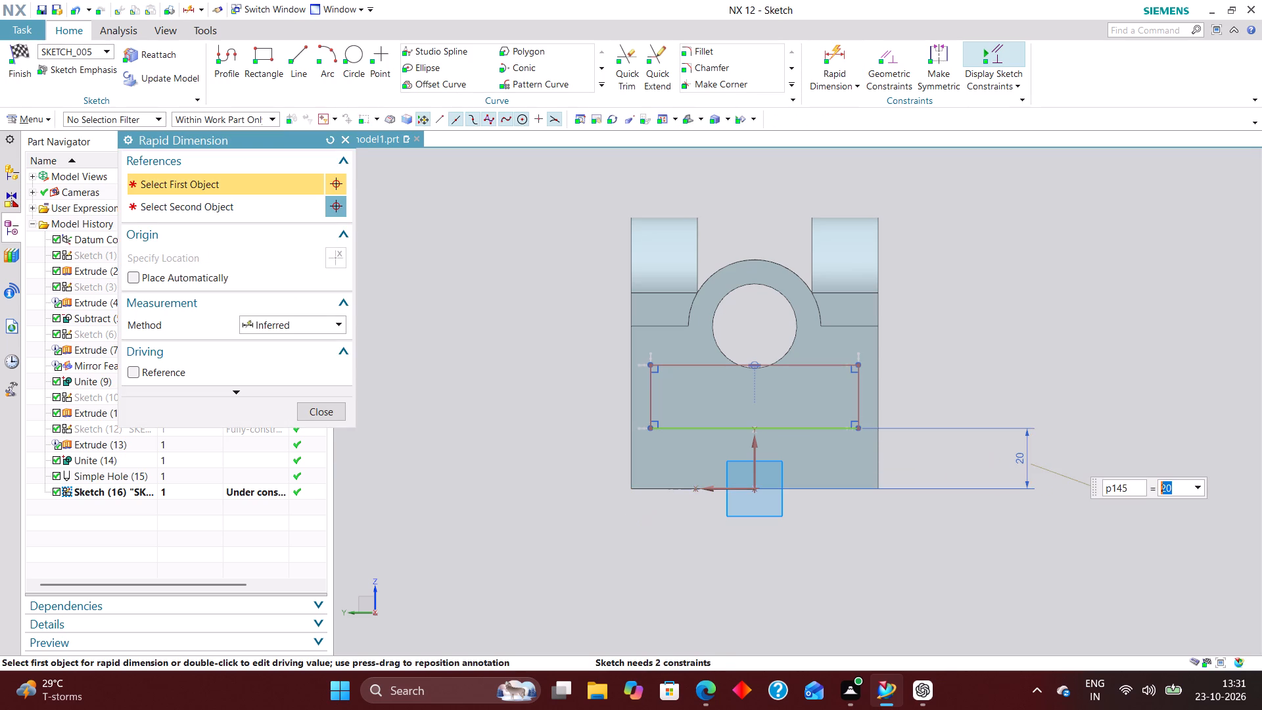
type("54")
key("Return")
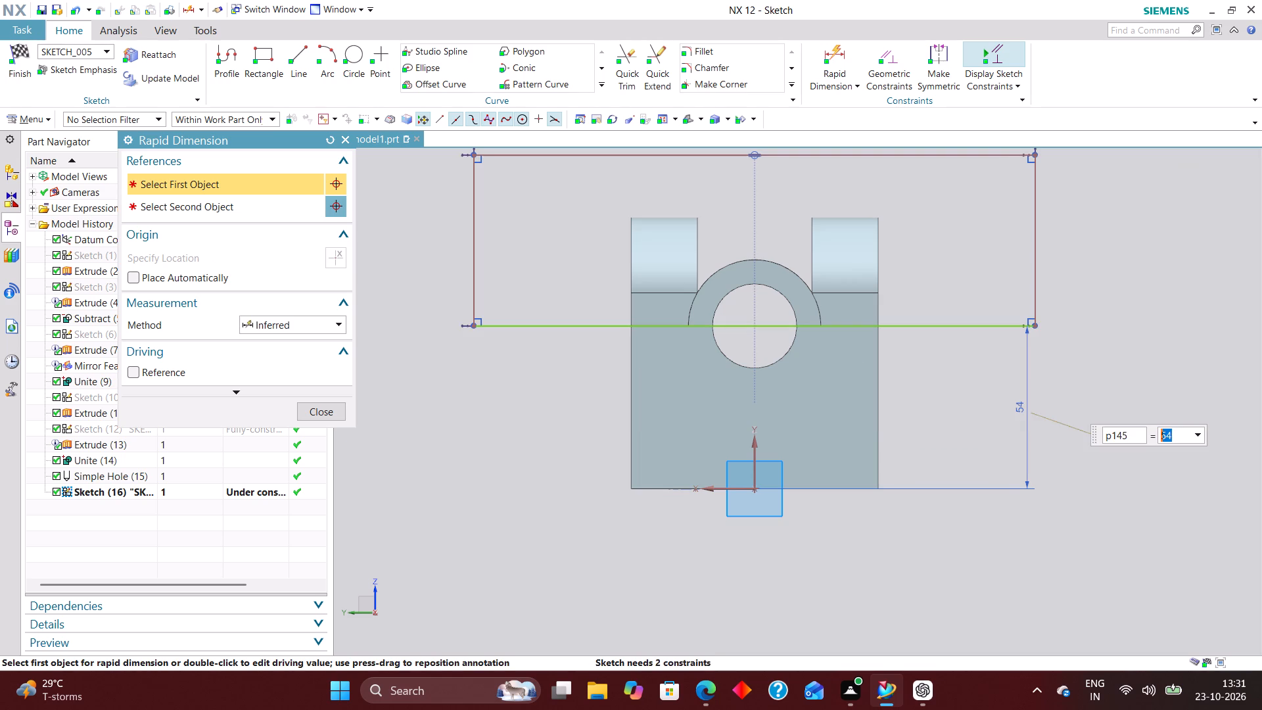
scroll(960, 574, "down", 2)
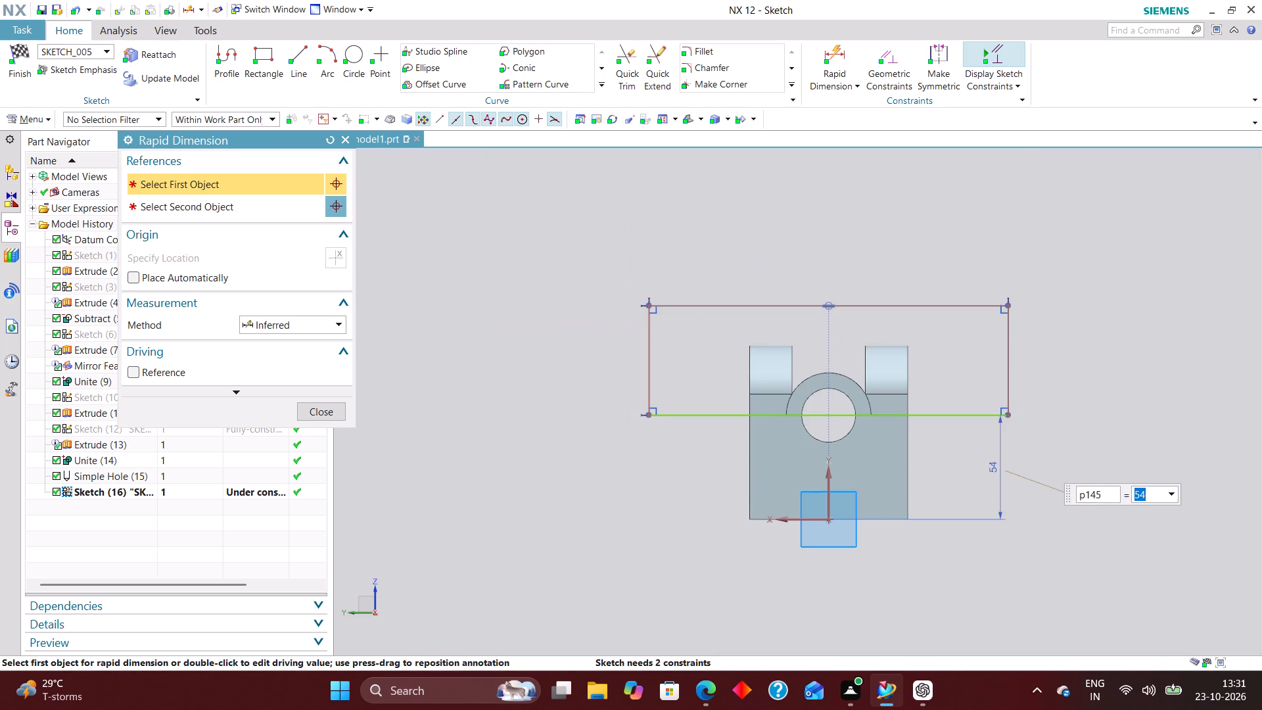
Dimension the rectangle's height to 20 mm.
left_click(836, 51)
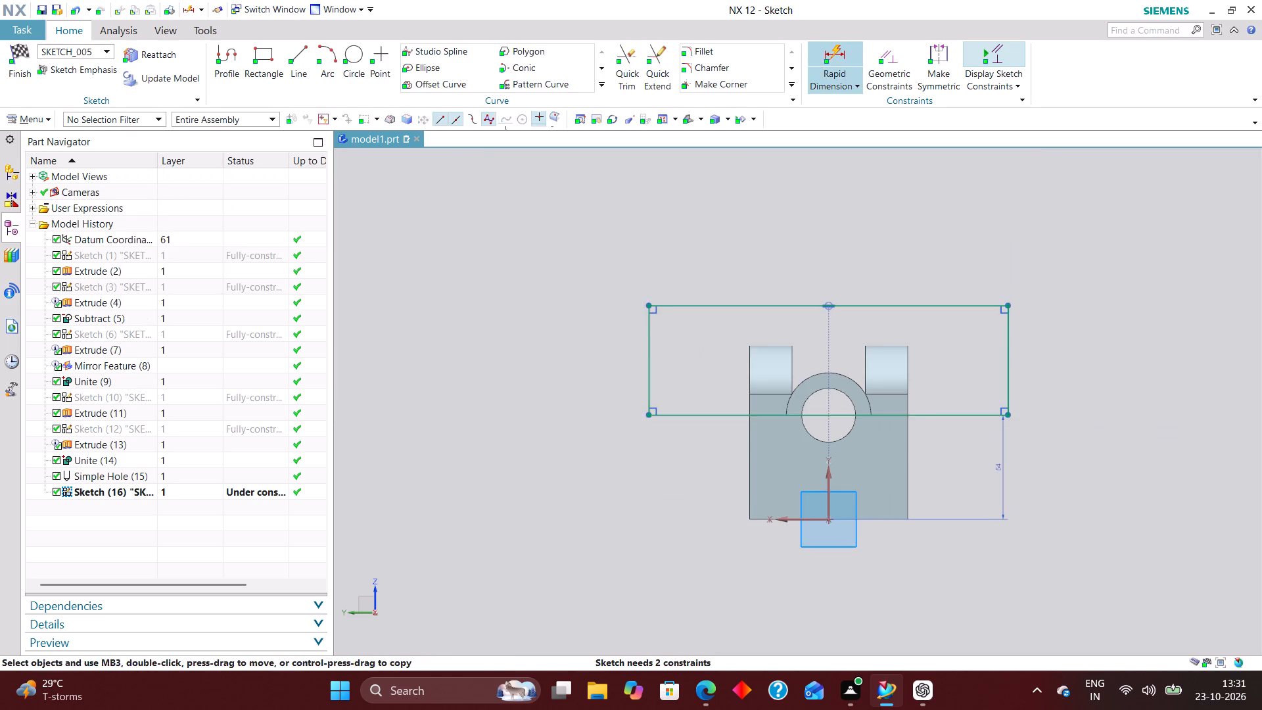
left_click(1010, 385)
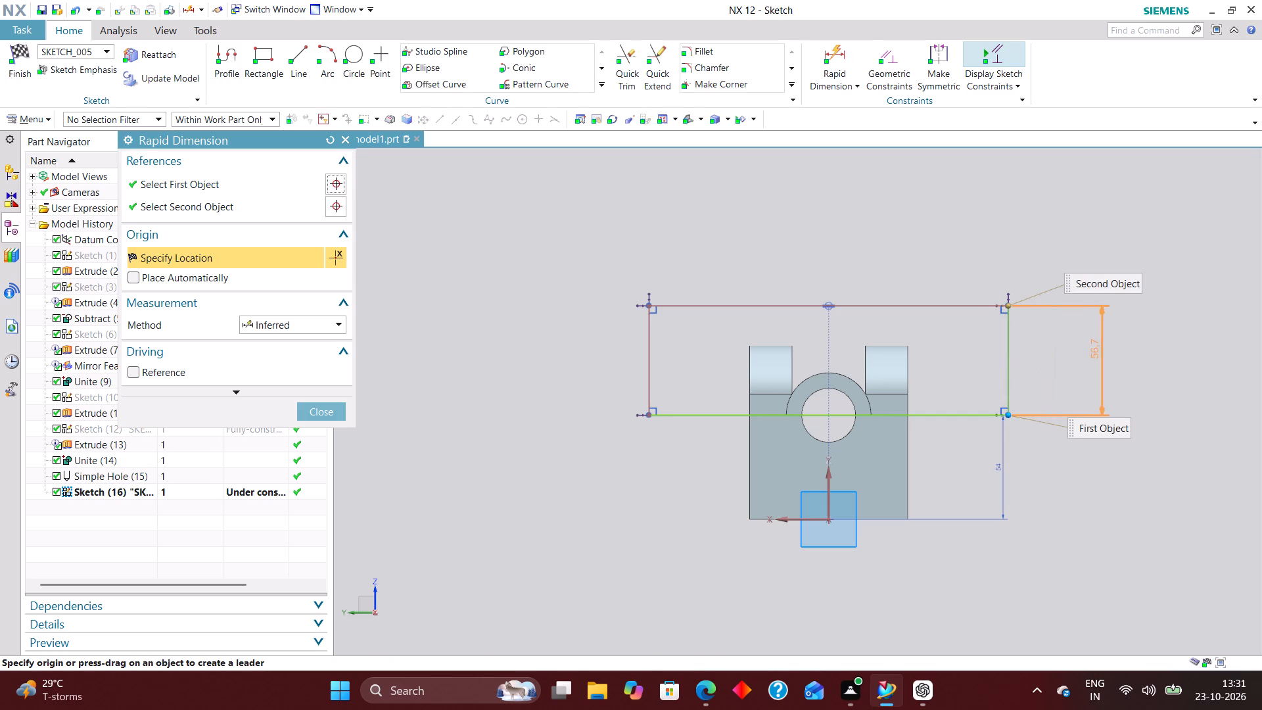
left_click(1077, 364)
type("20")
key("Return")
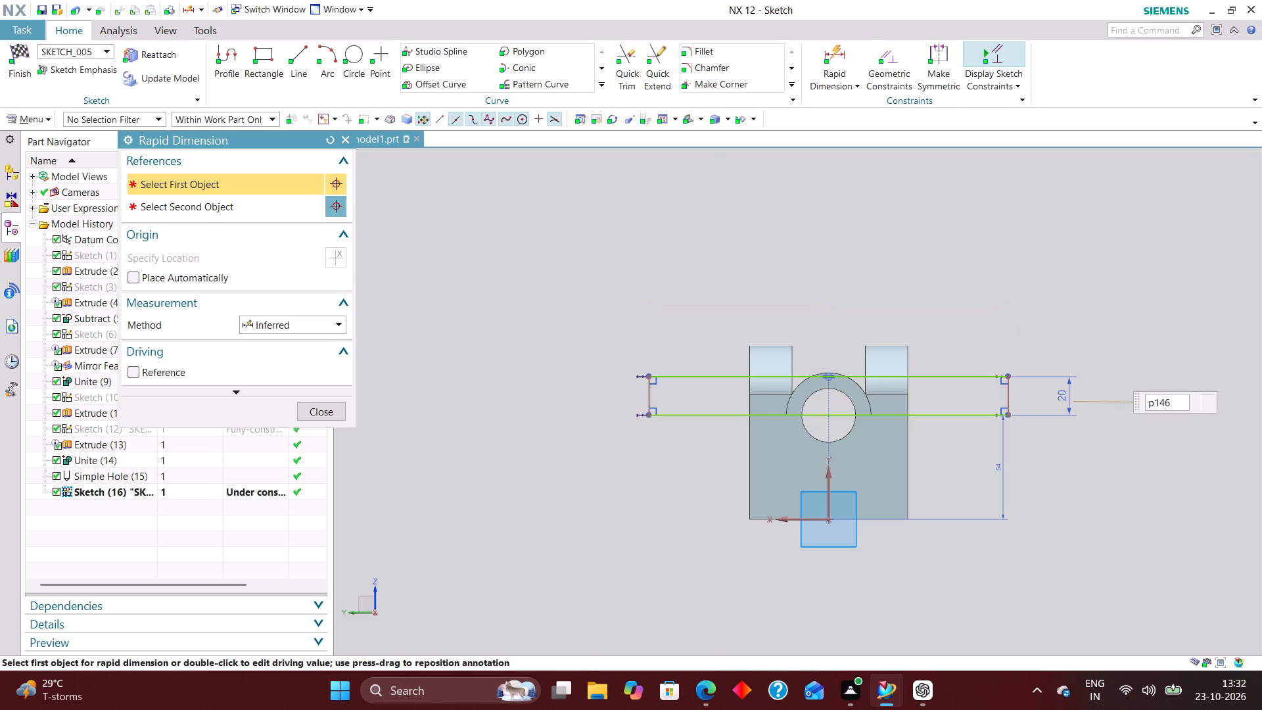
Dimension the rectangle's width, entering 82 mm and adjusting it to 84 mm so it slightly exceeds the bracket's width.
left_click(943, 416)
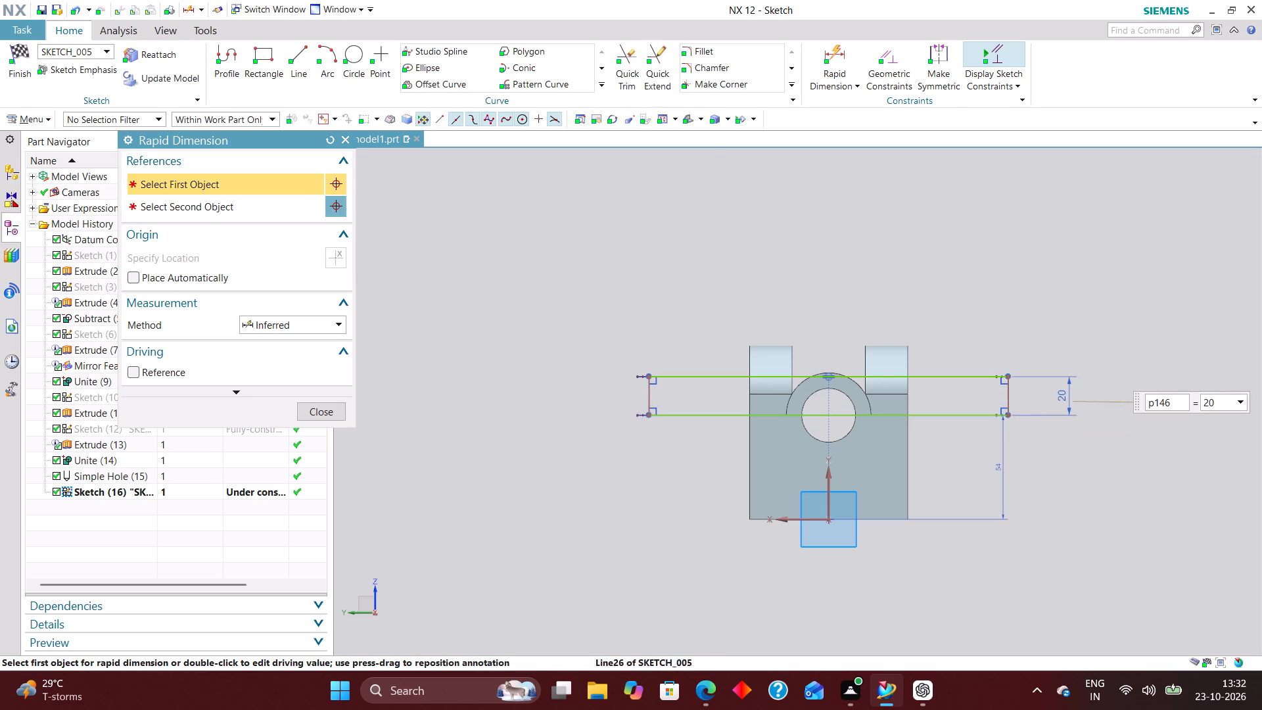
left_click(832, 598)
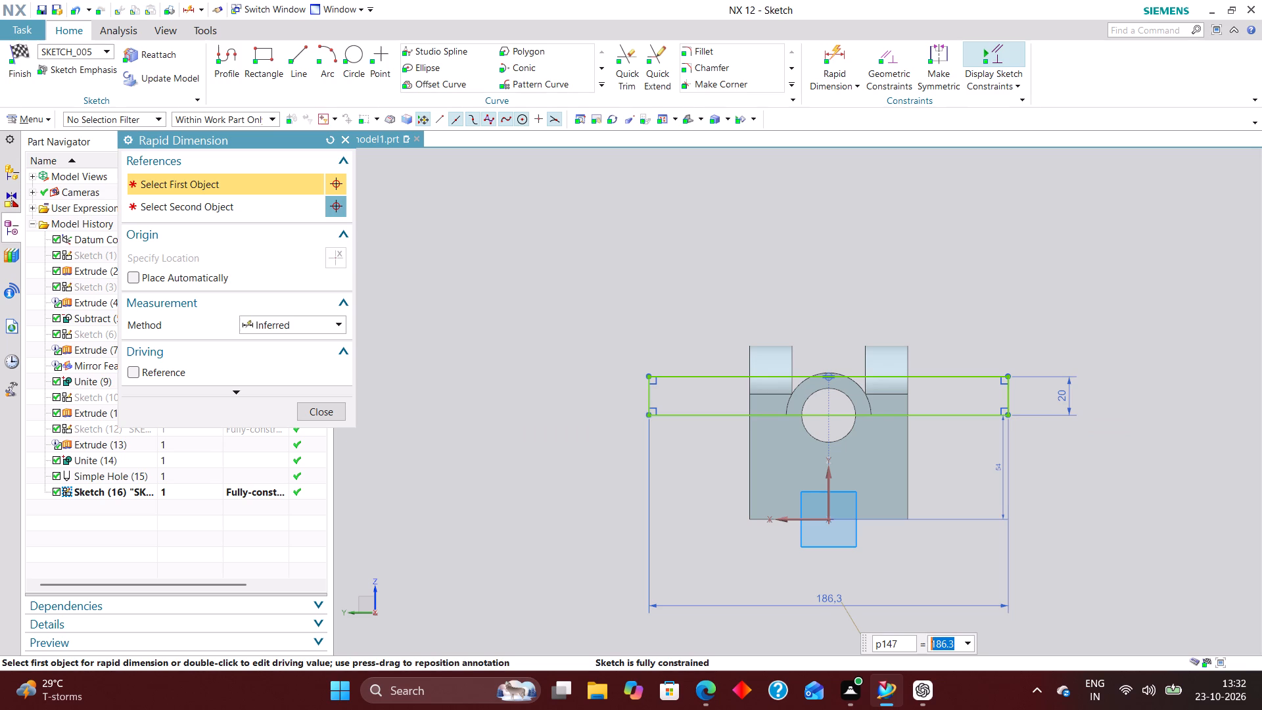
type("82")
key("Return")
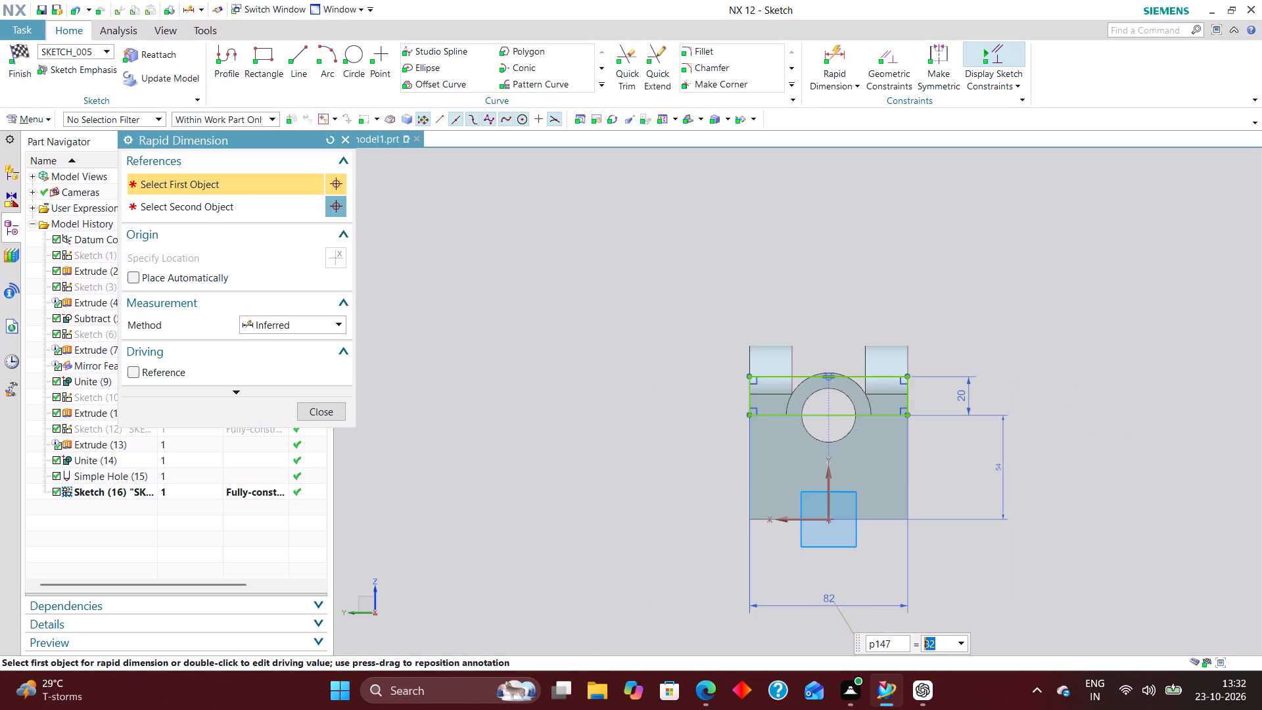
key("2")
key("BackSpace")
type("84")
key("Return")
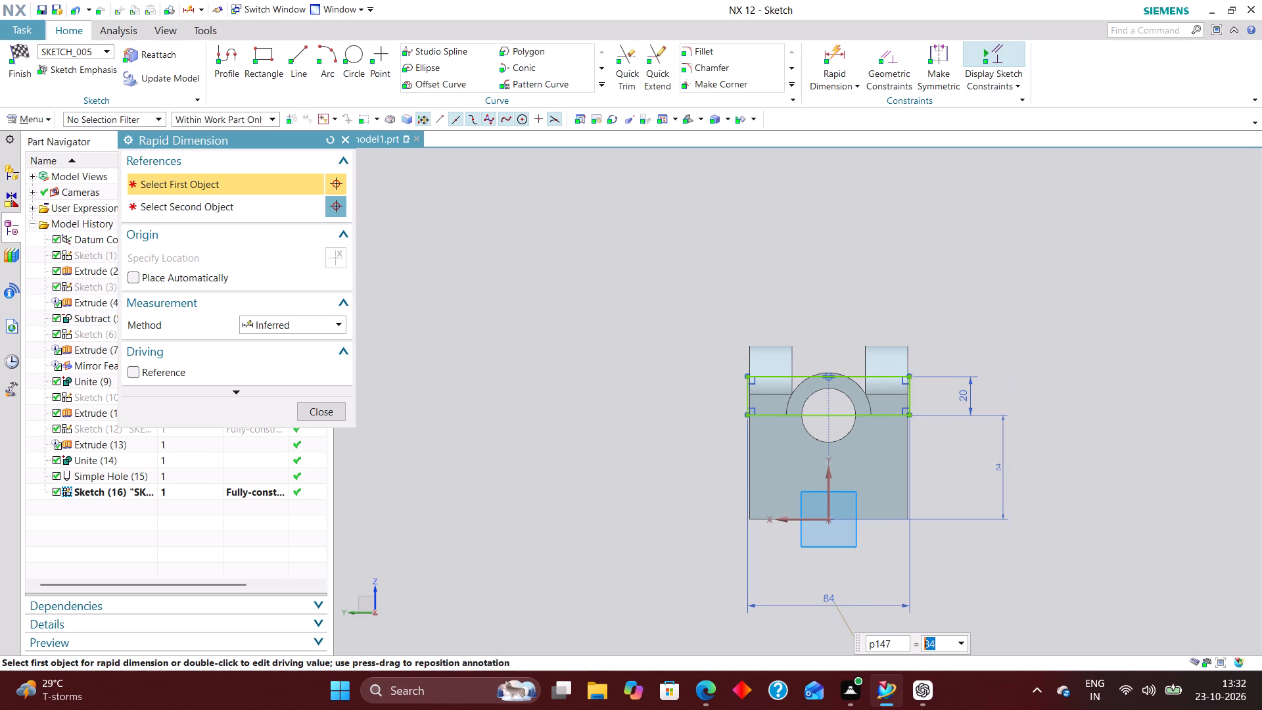
Finish the sketch and extrude the 84 × 20 mm rectangle with limits from 42 to 70 mm and an inferred Boolean.
left_click(344, 408)
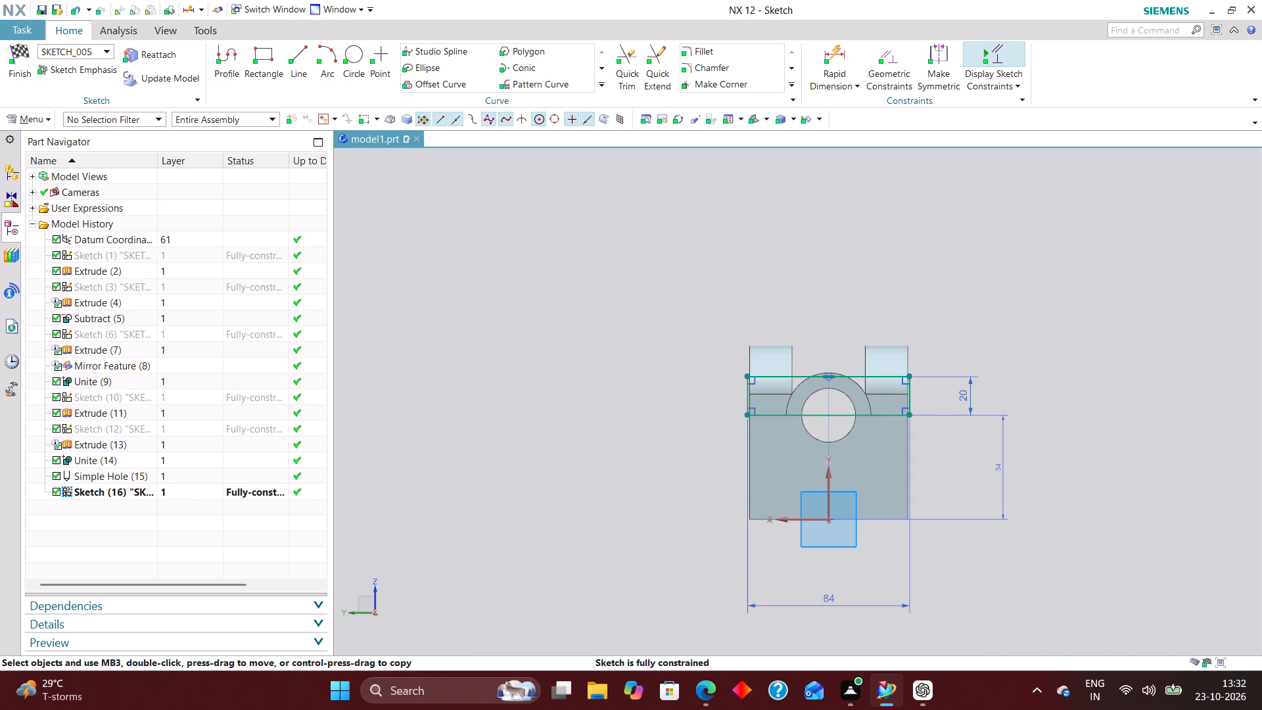
left_click(26, 49)
scroll(862, 406, "down", 2)
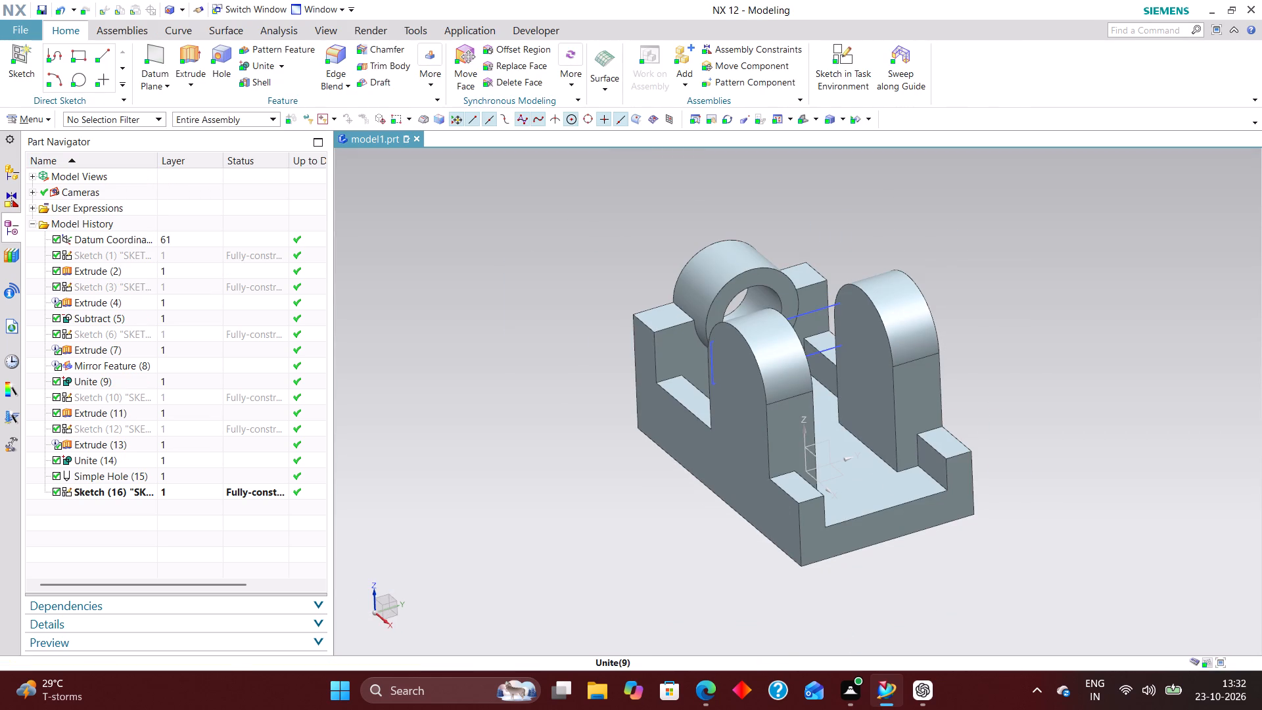
left_click(180, 51)
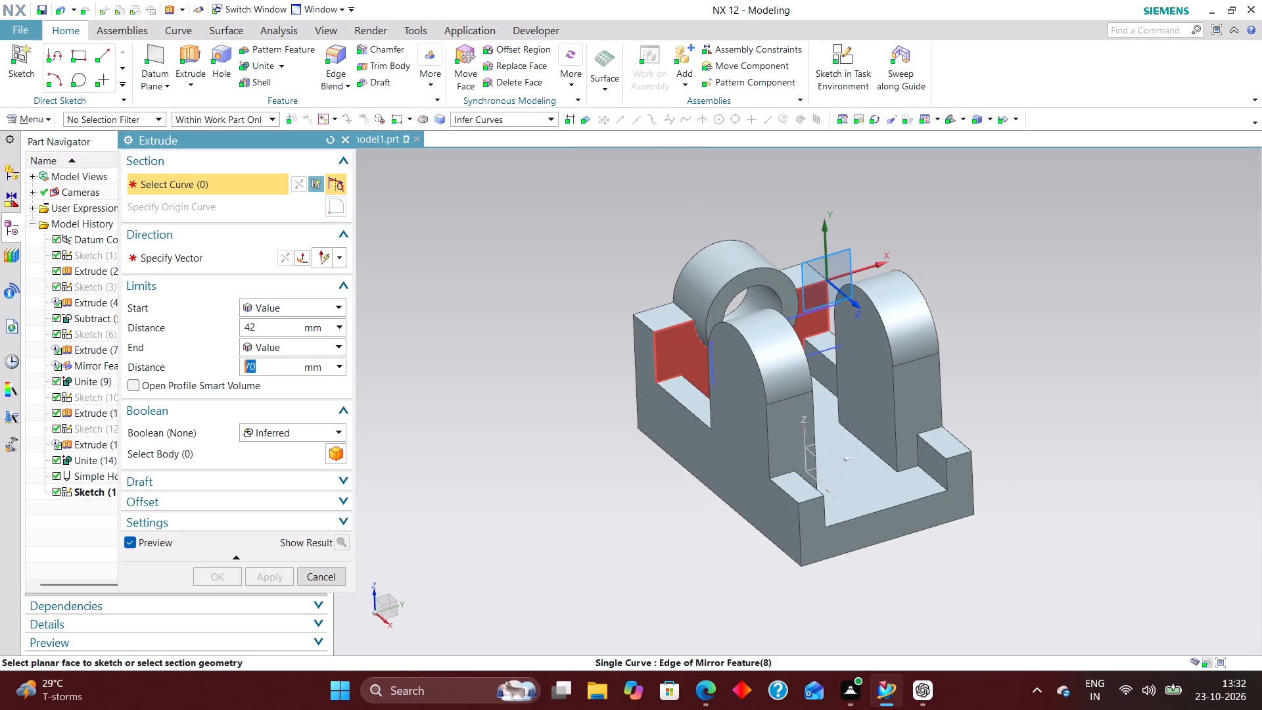
scroll(817, 309, "up", 7)
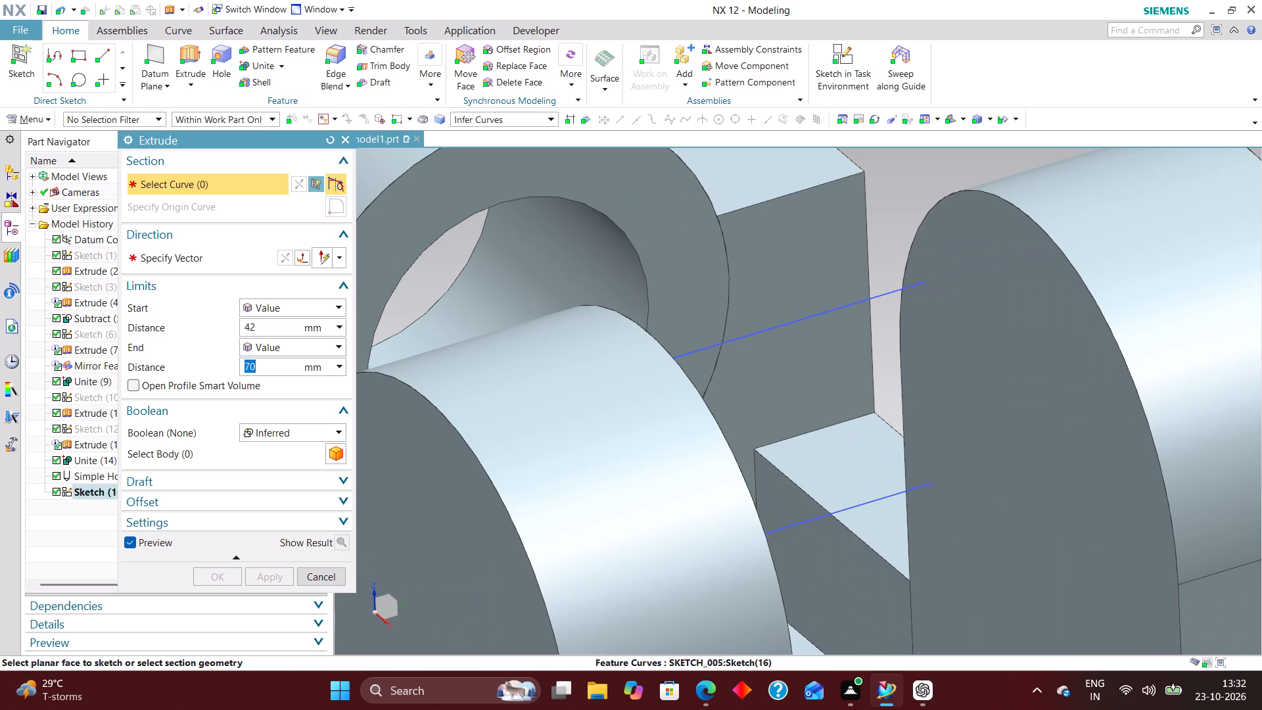
left_click(846, 306)
scroll(875, 310, "down", 5)
middle_click_drag(858, 390, 881, 387)
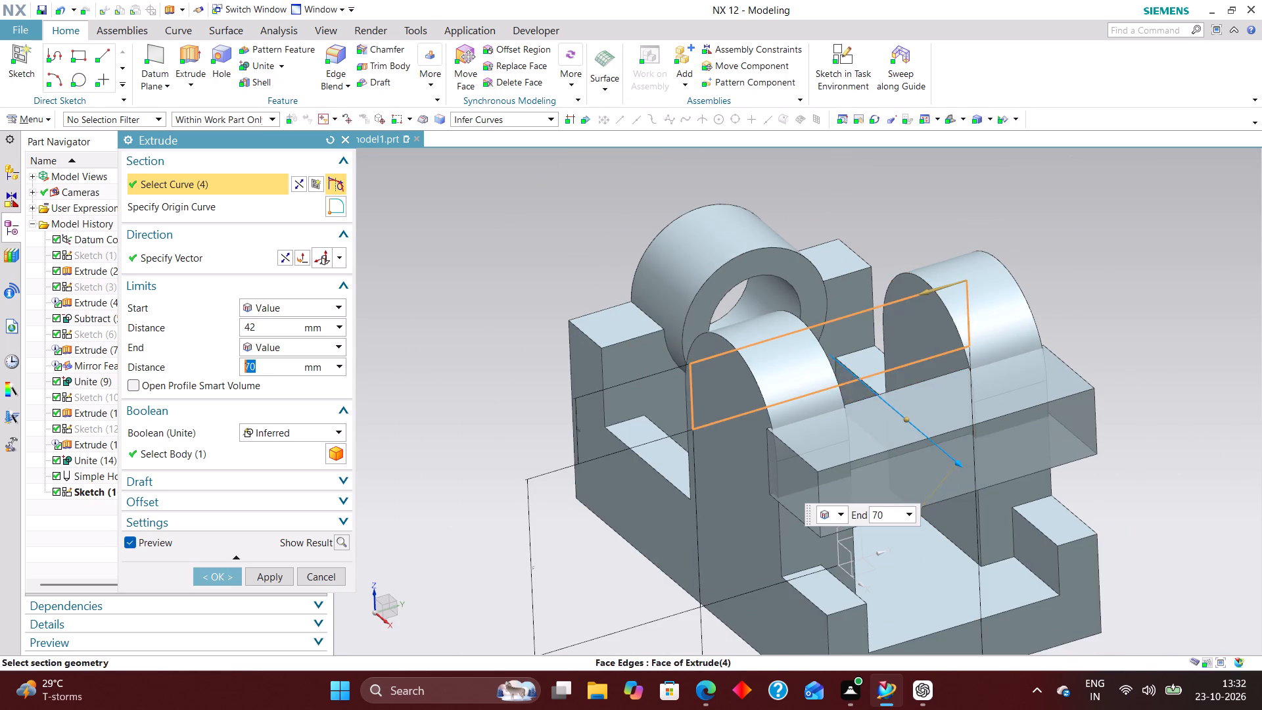
middle_click_drag(881, 387, 913, 408)
middle_click(936, 391)
scroll(941, 366, "down", 4)
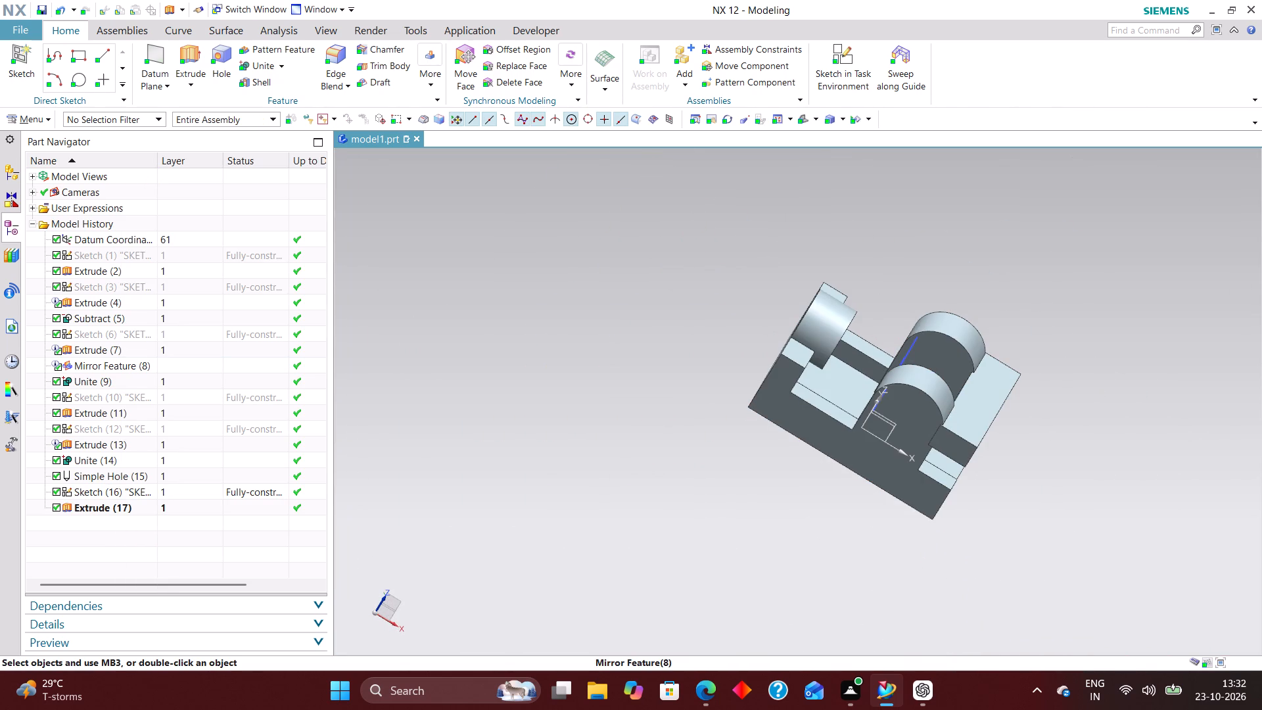
Reopen the rectangle's extrusion for editing and set its Boolean to None.
left_click(148, 510)
right_click(148, 510)
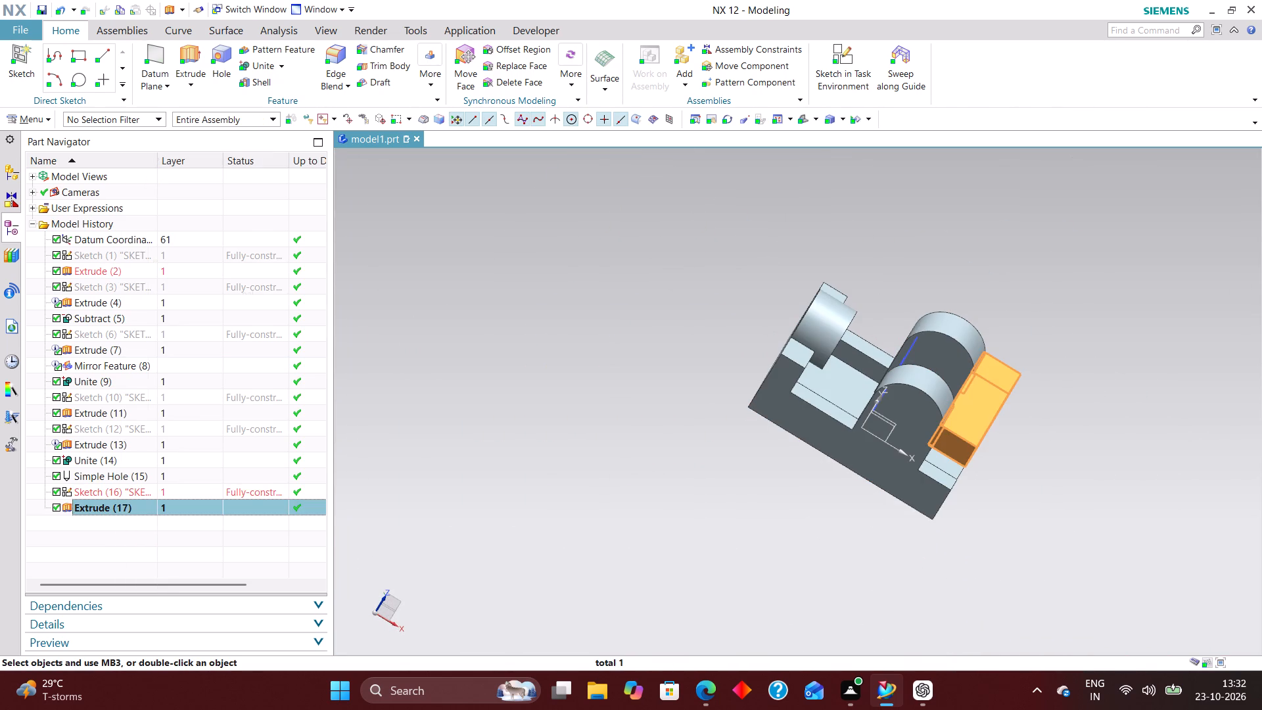
left_click(258, 217)
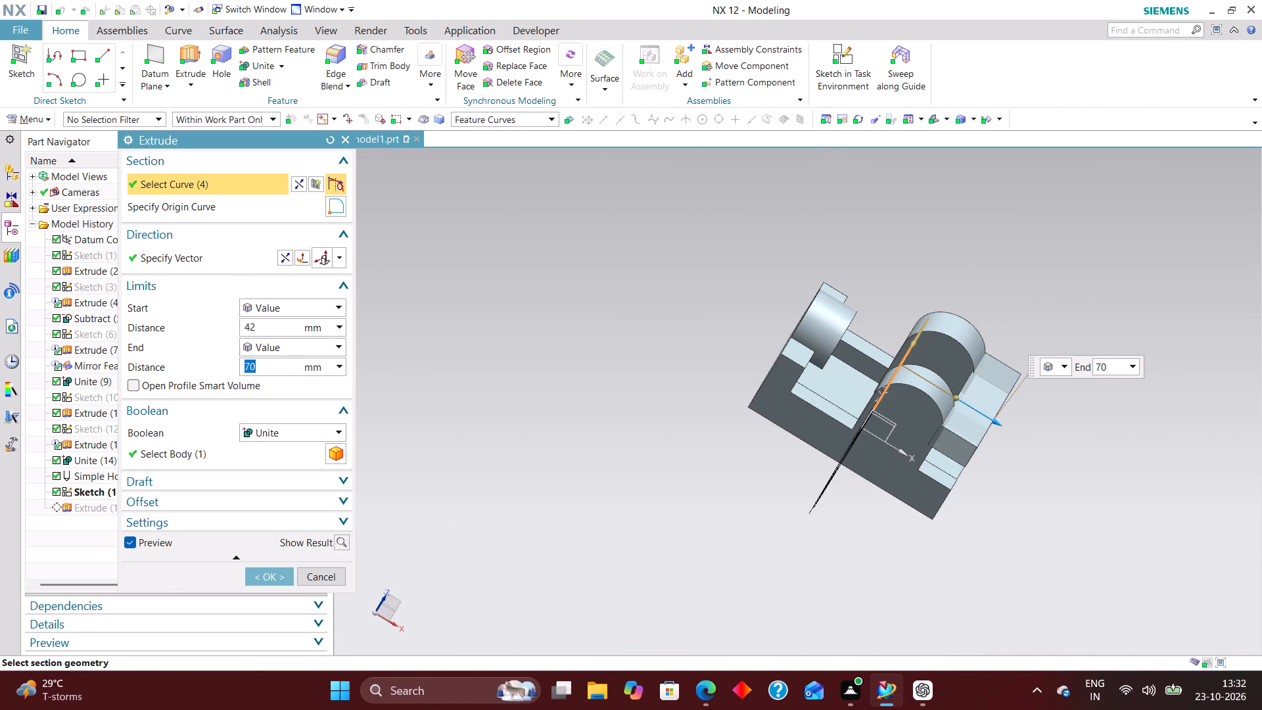
left_click(313, 422)
left_click(313, 423)
left_click(304, 443)
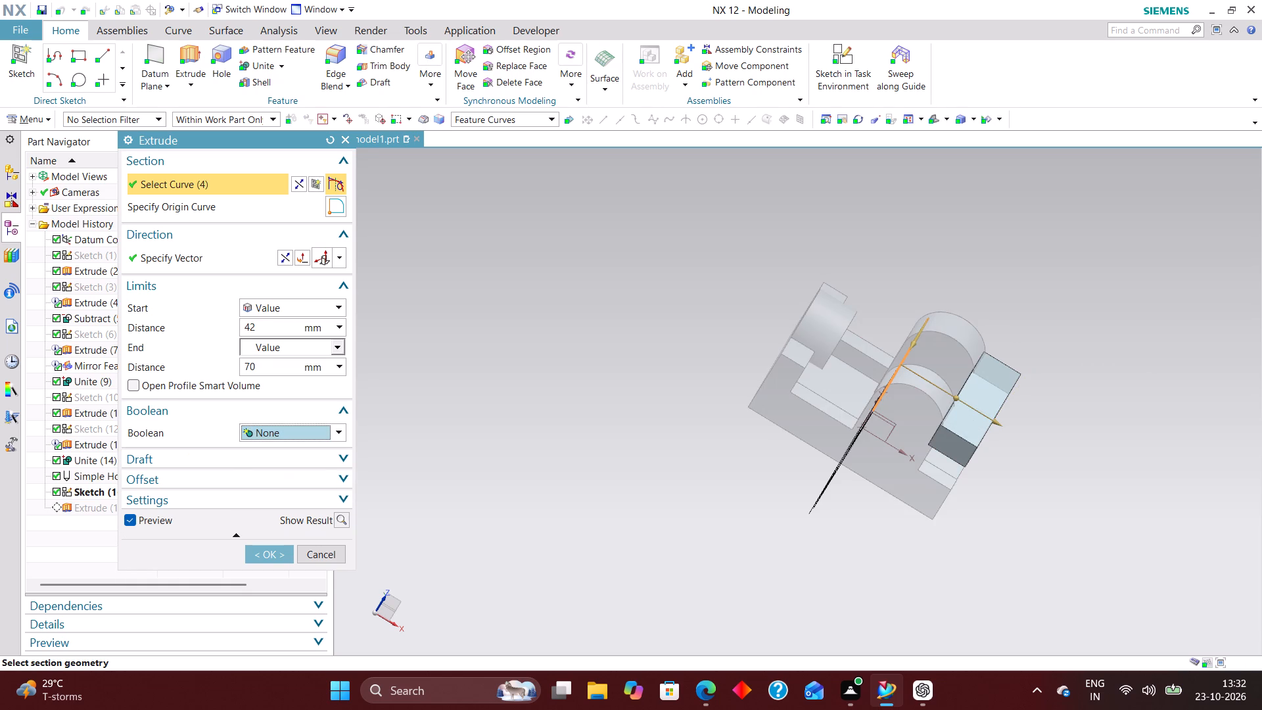
left_click(312, 310)
left_click(334, 301)
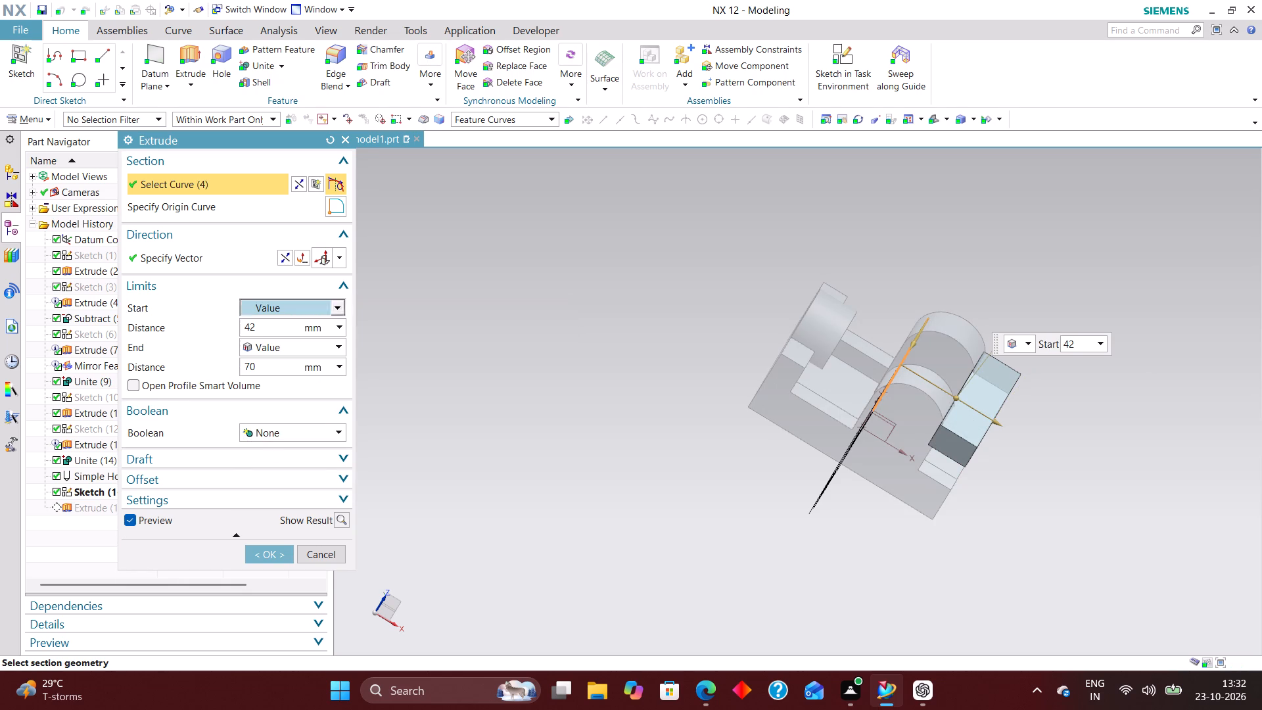
Reverse the extrusion toward the boss and stretch its limits to start at 37 mm and end at 80 mm.
middle_click_drag(851, 524, 878, 521)
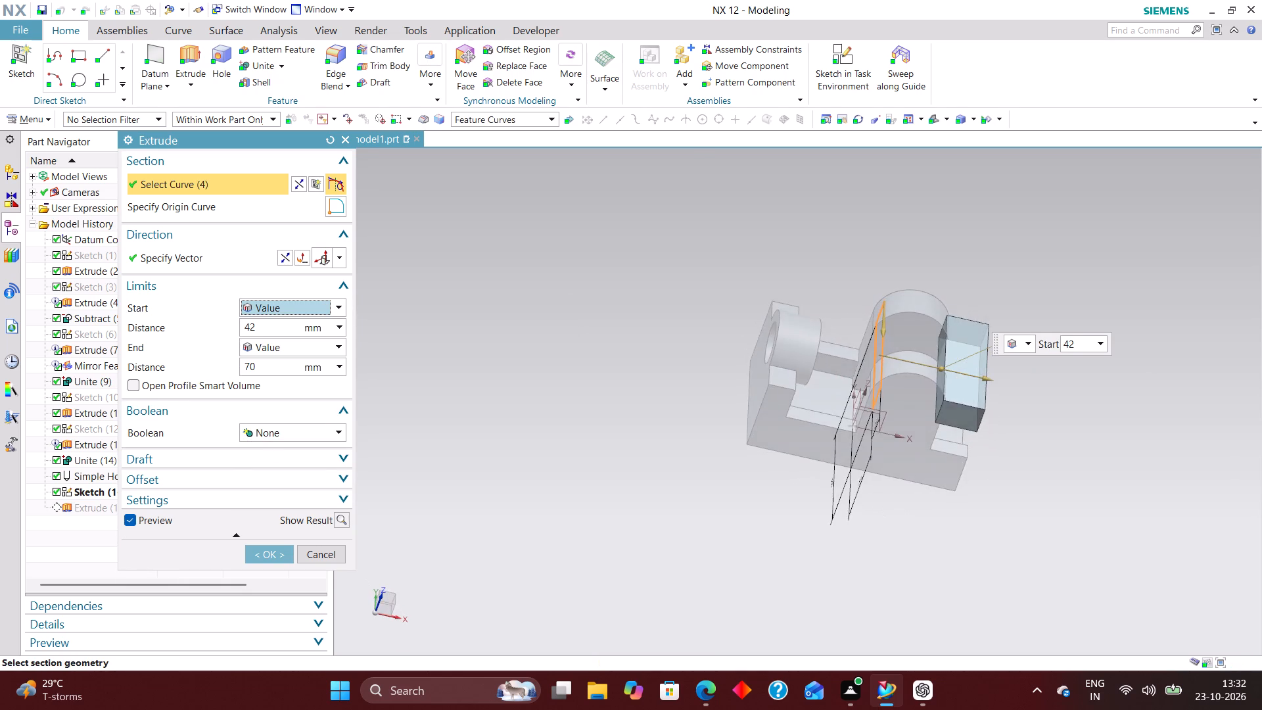
right_click_drag(1107, 514, 843, 500)
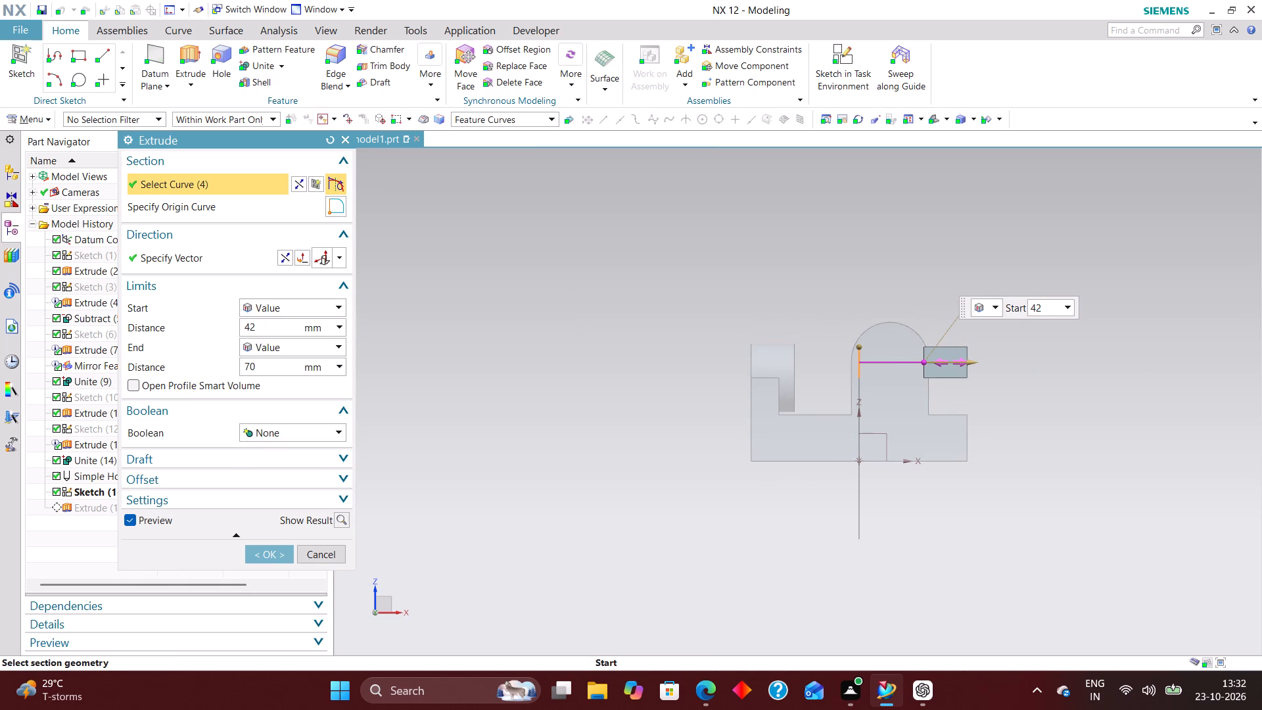
left_click(286, 254)
scroll(797, 372, "up", 5)
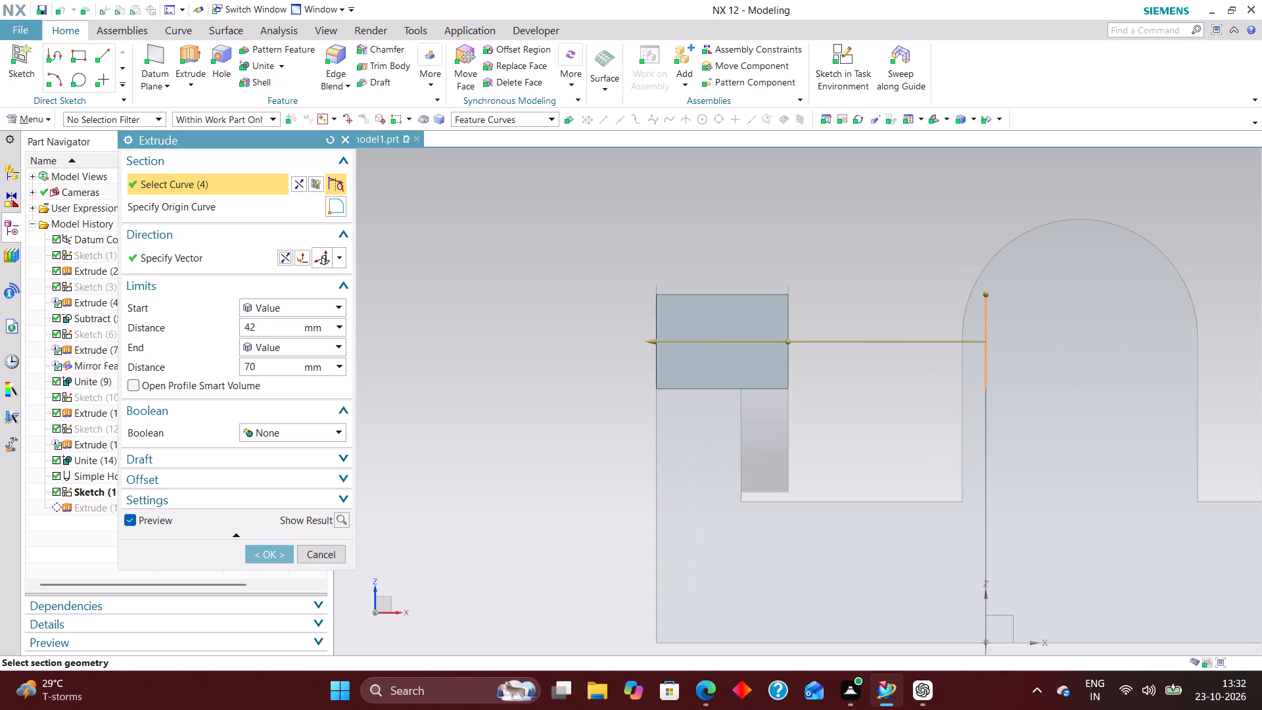
middle_click_drag(801, 446, 831, 460)
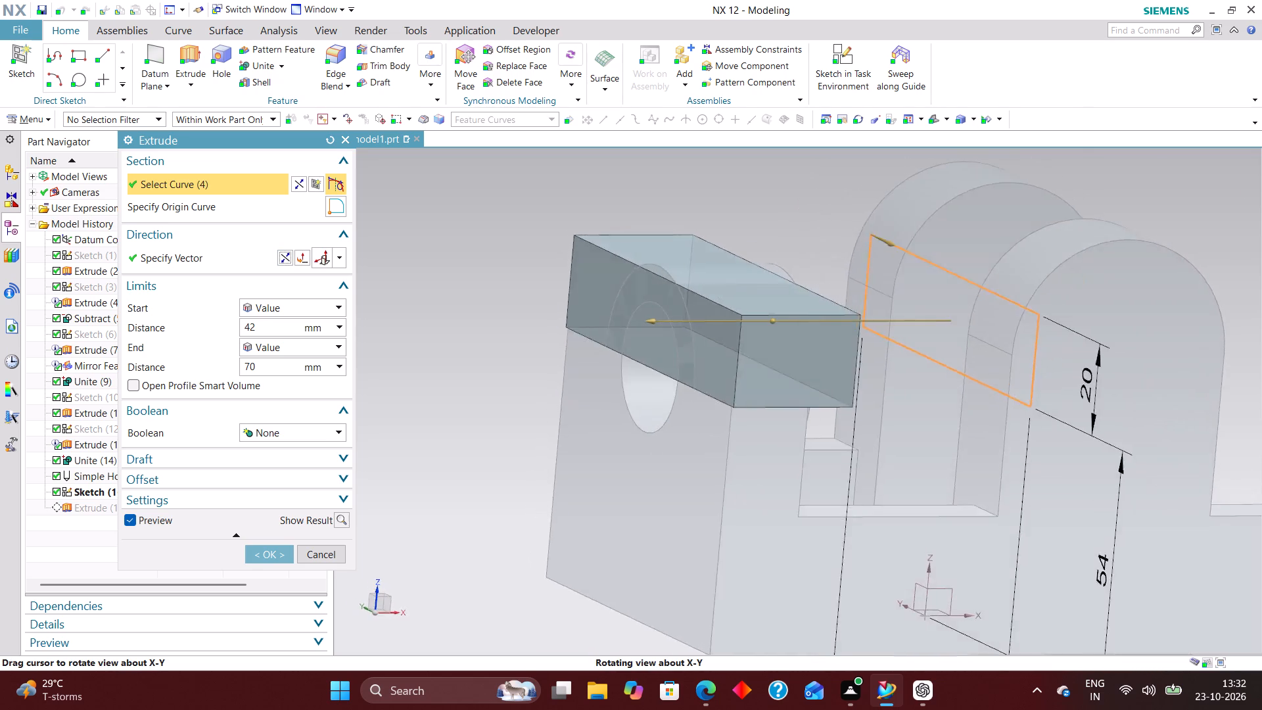
middle_click_drag(831, 460, 810, 456)
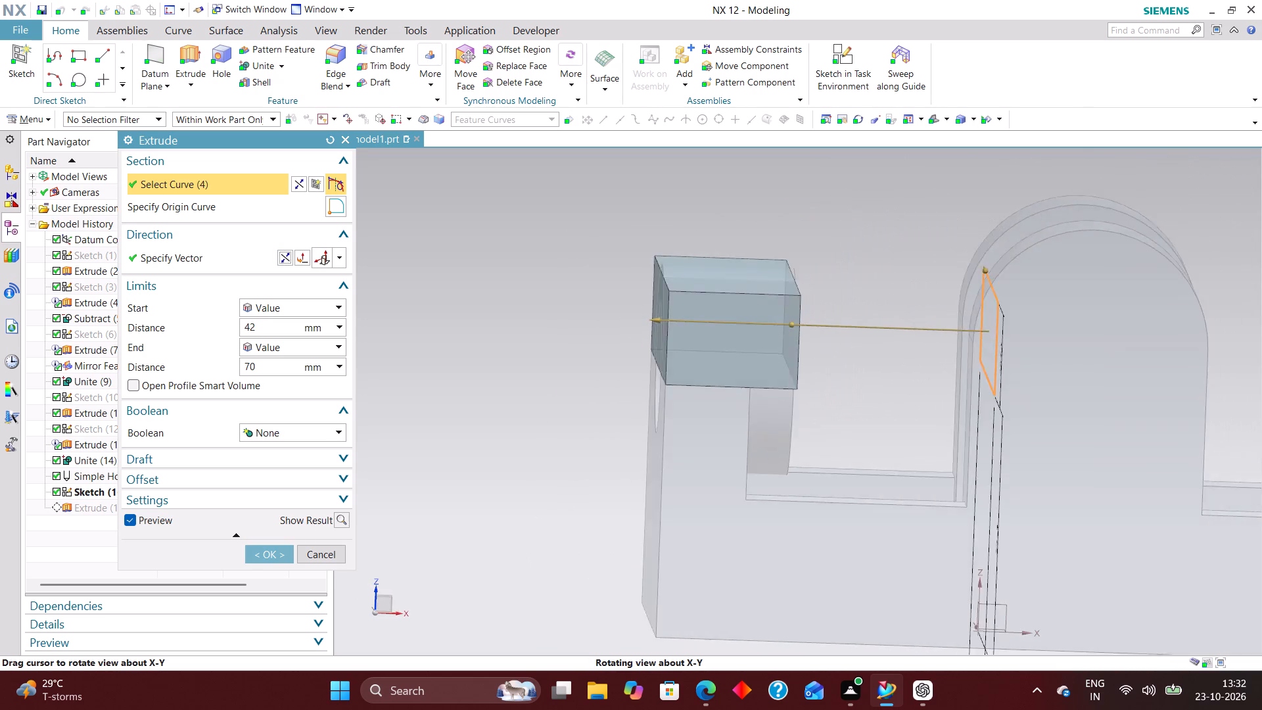
middle_click_drag(810, 456, 794, 465)
left_click_drag(826, 303, 849, 314)
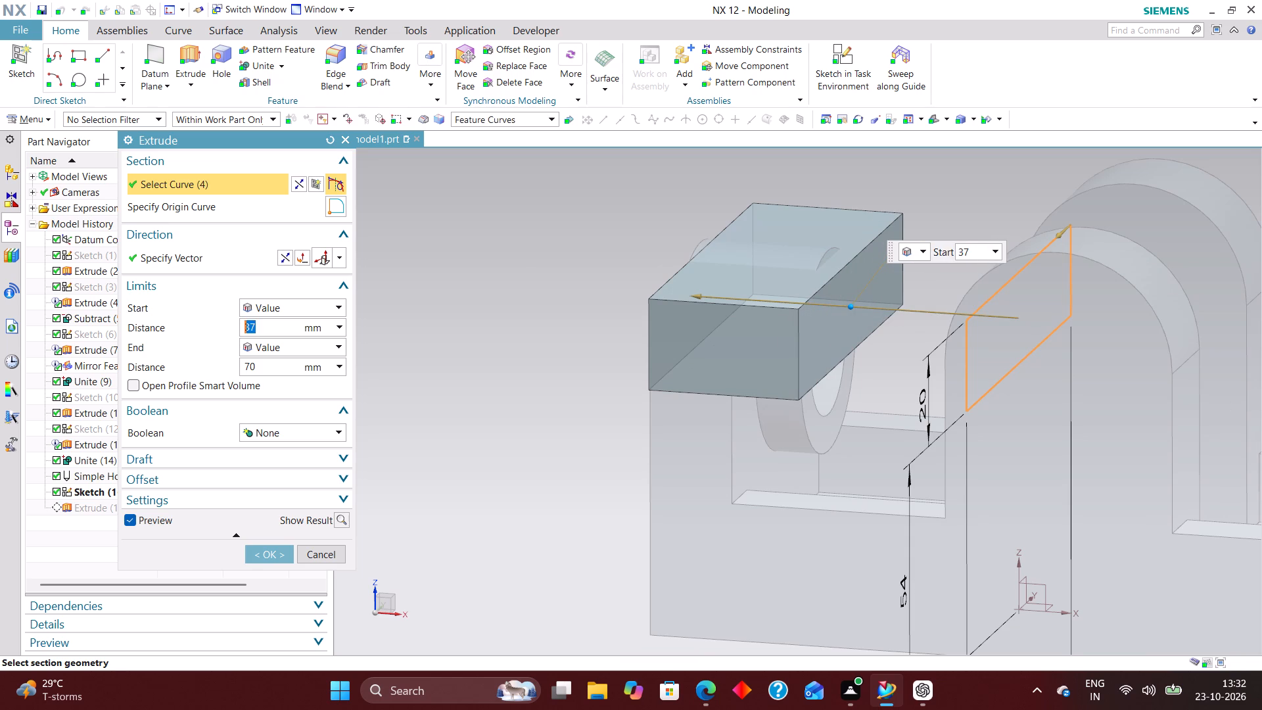
left_click_drag(691, 295, 645, 291)
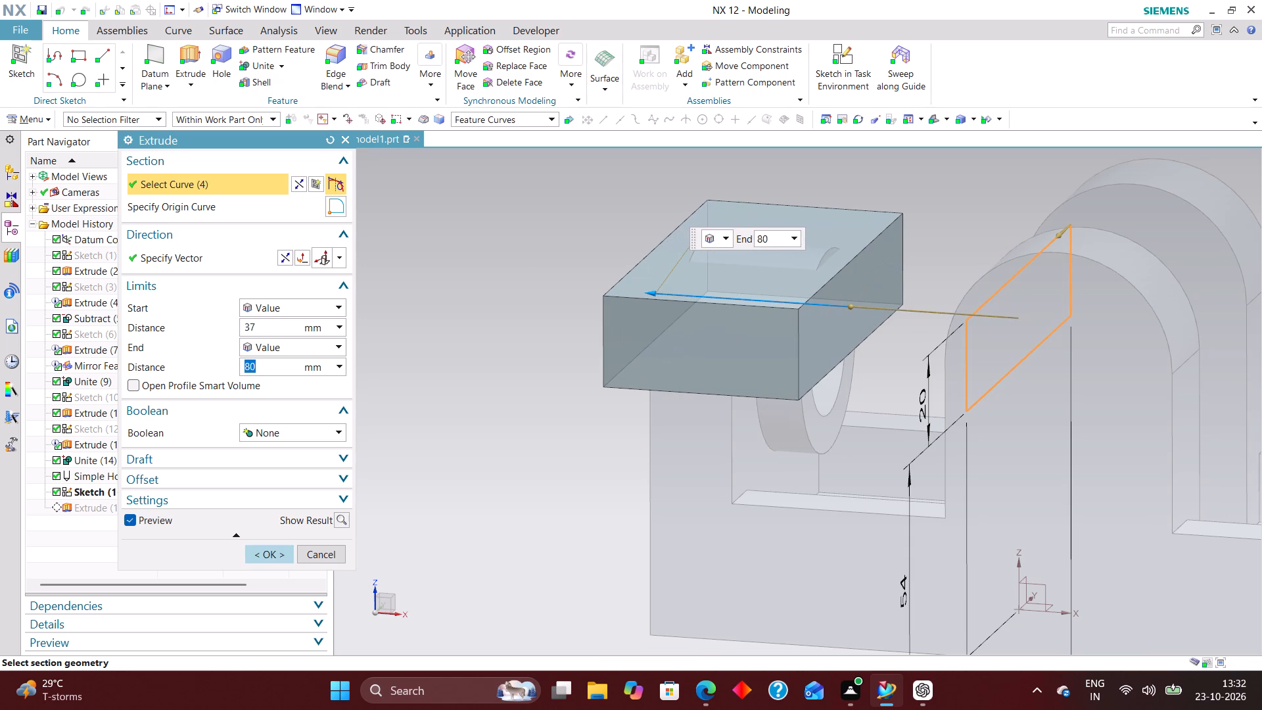
left_click(255, 552)
Subtract the extruded block from the bracket body to cut away the upper half of the boss.
scroll(558, 419, "down", 1)
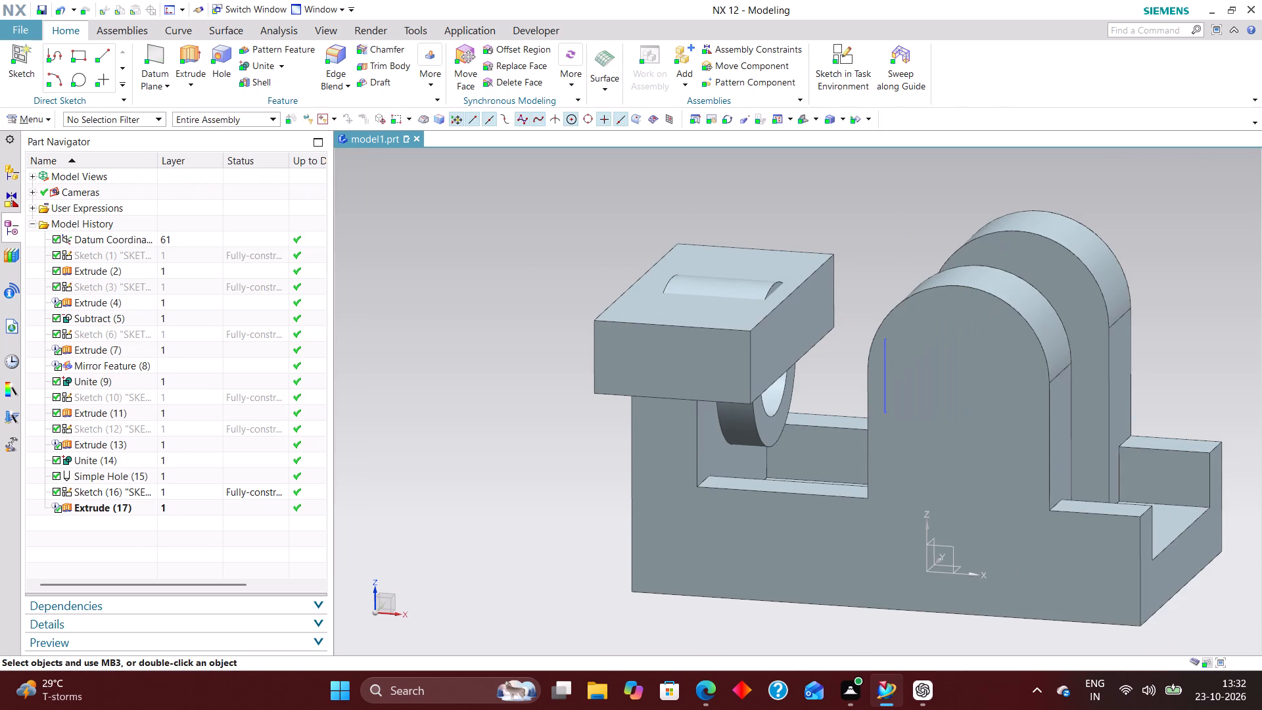
left_click(285, 63)
left_click(284, 99)
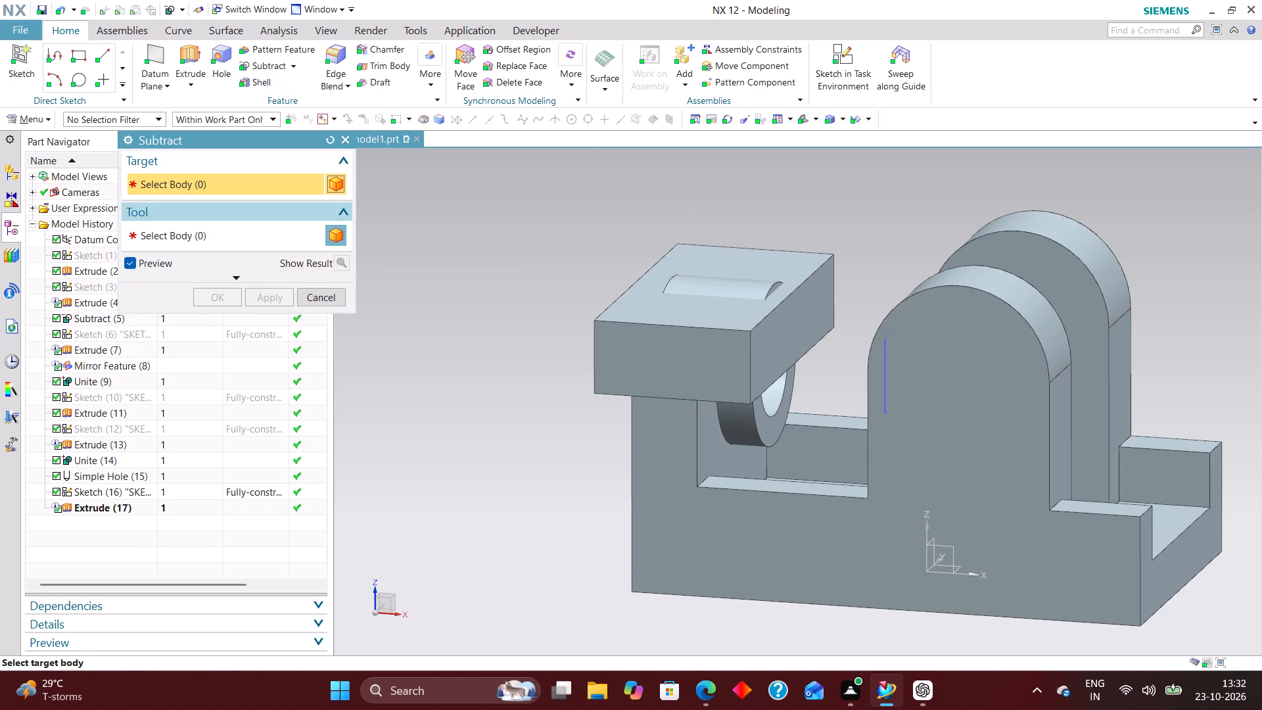
left_click(656, 504)
left_click(676, 340)
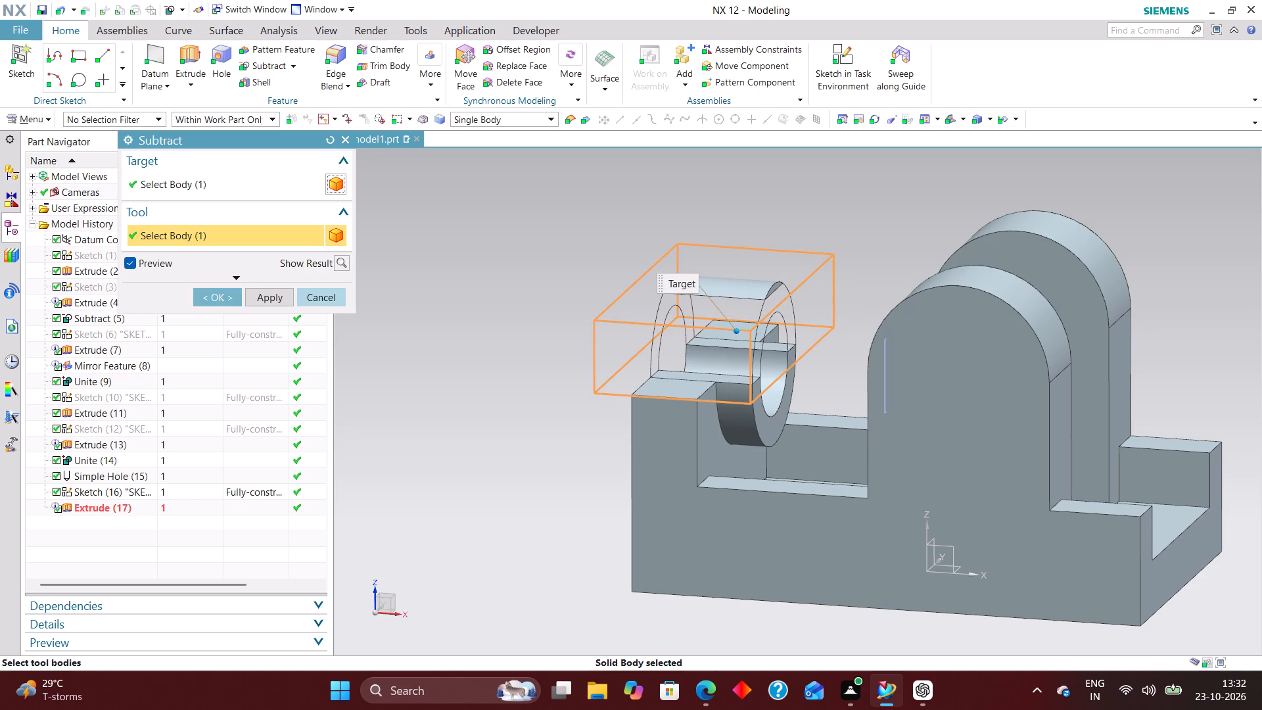
left_click(215, 304)
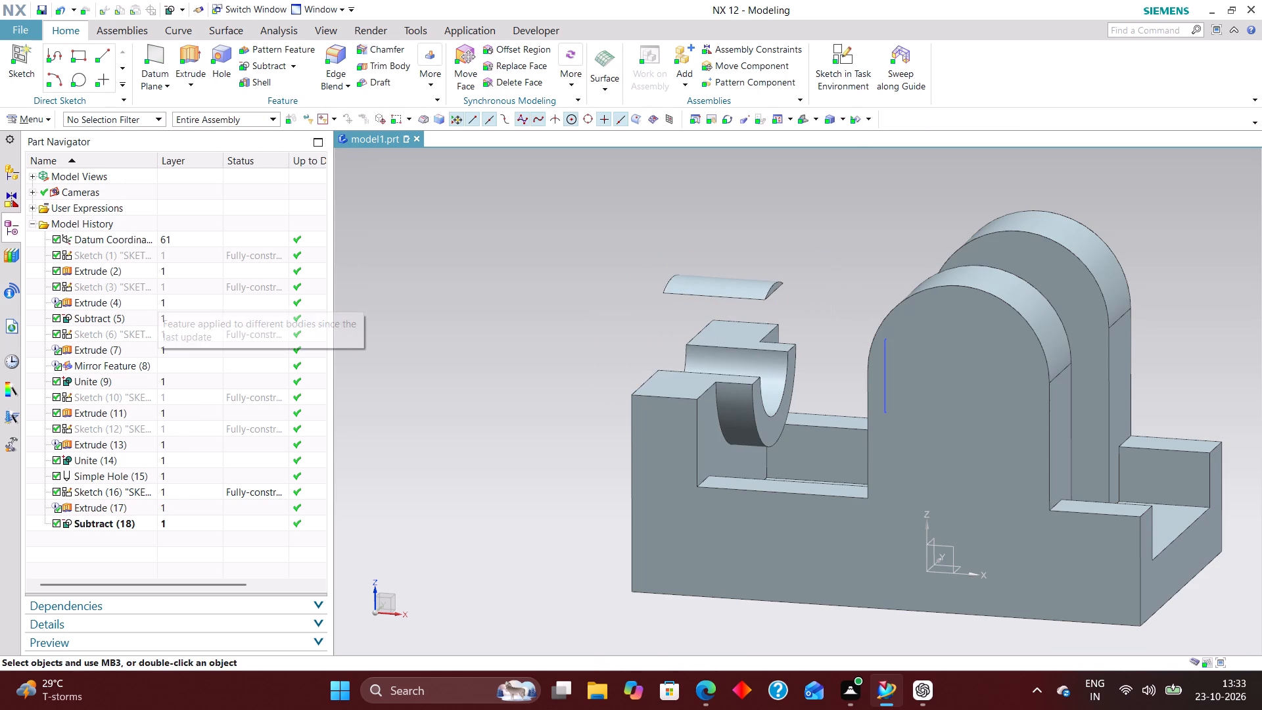
Edit the cutting block's rectangle sketch with rollback, set its height to 30 mm and finish the sketch.
left_click(179, 486)
right_click(181, 486)
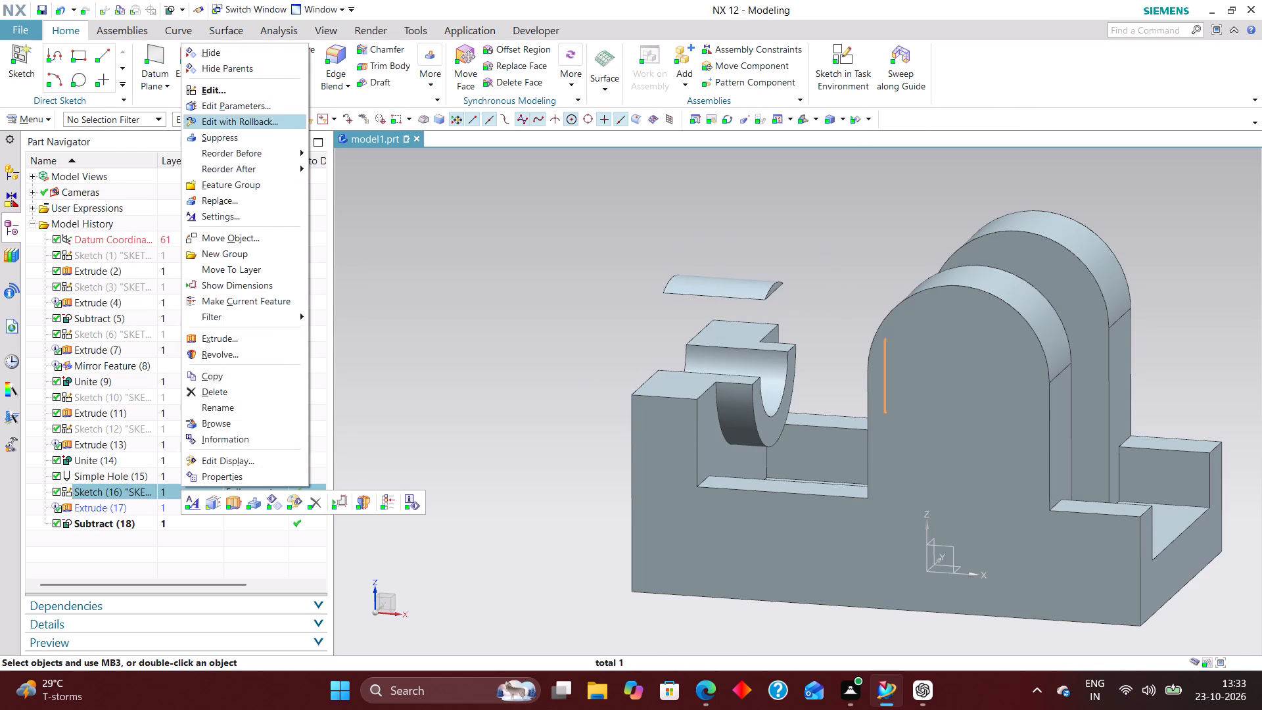
left_click(268, 122)
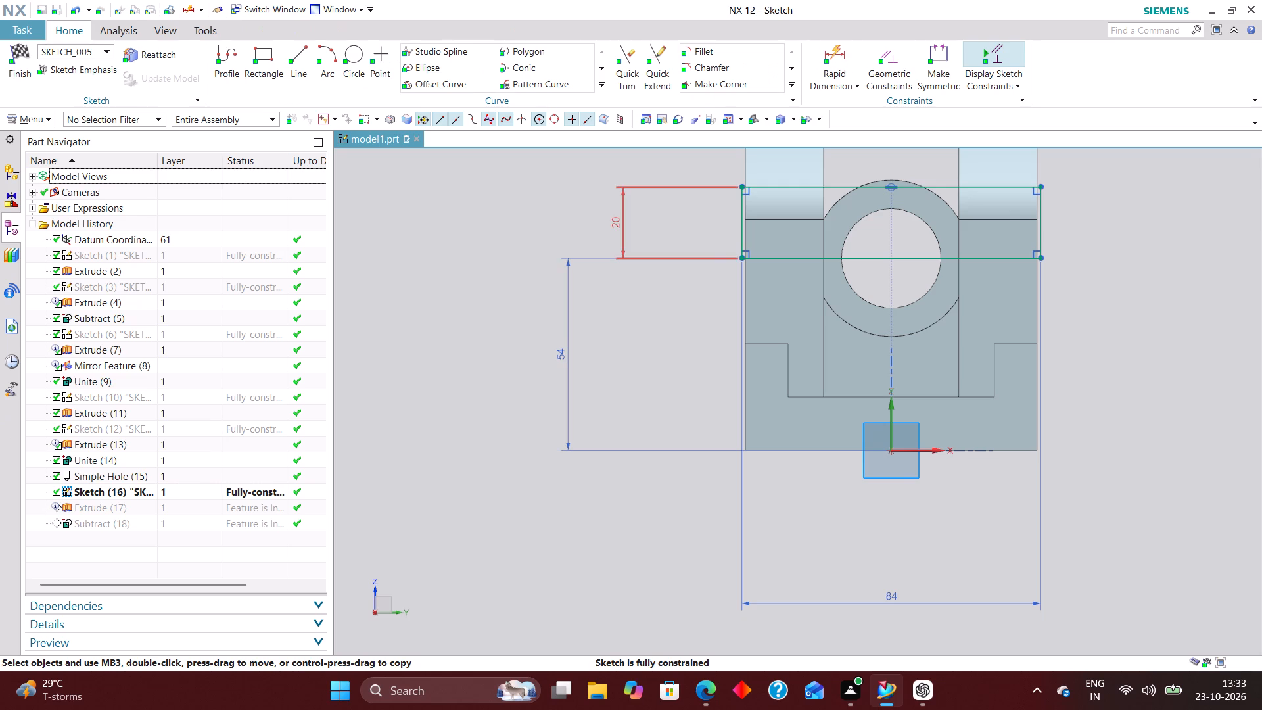
double_click(611, 222)
key("3")
key("0")
key("Return")
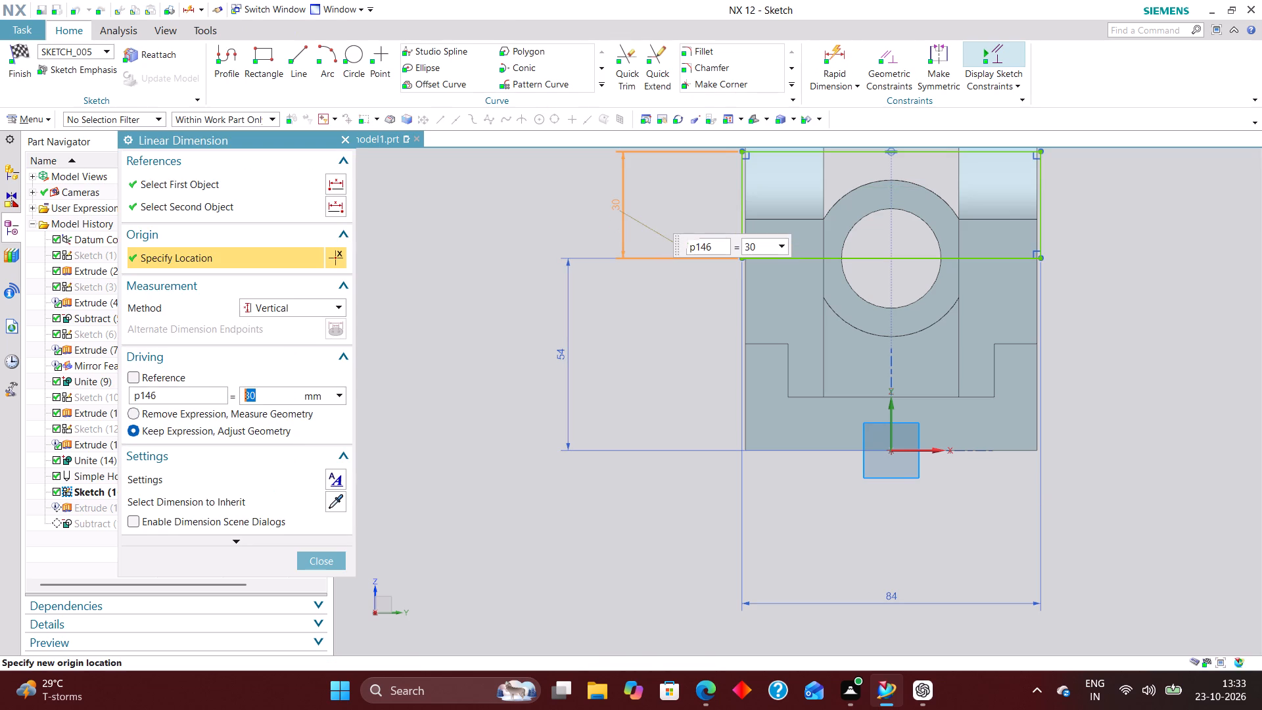
left_click(334, 561)
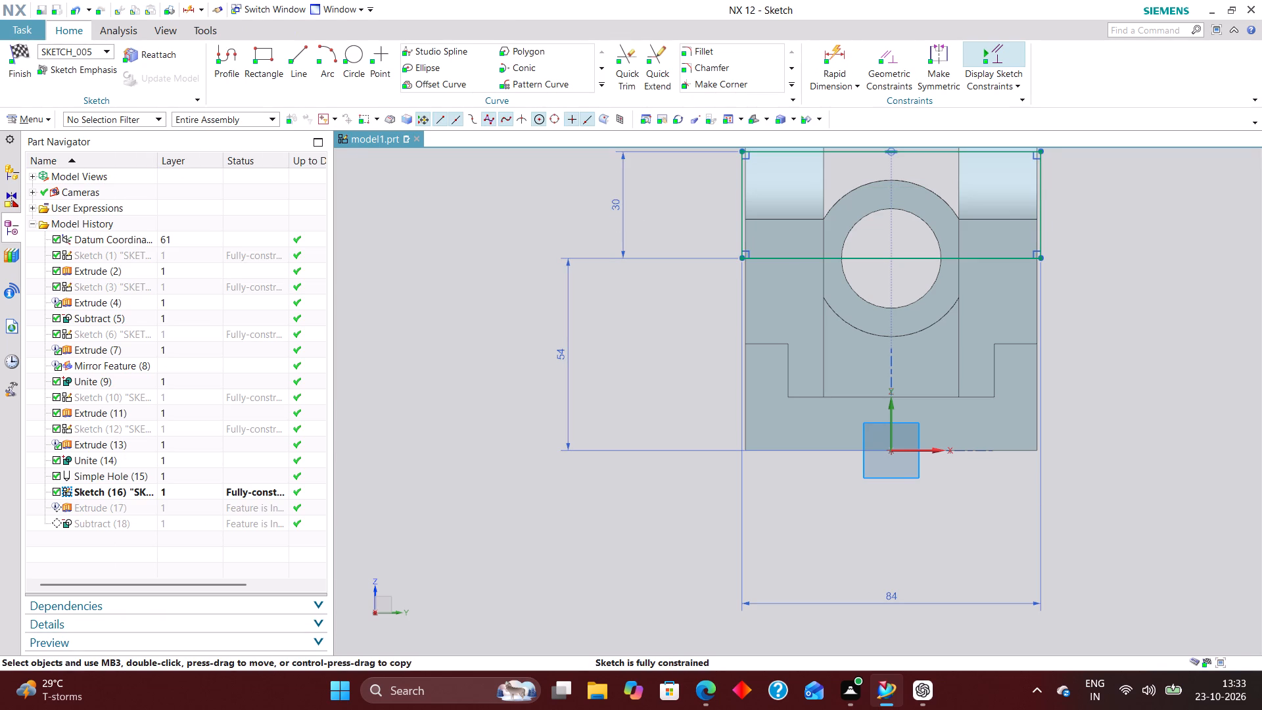
left_click(30, 47)
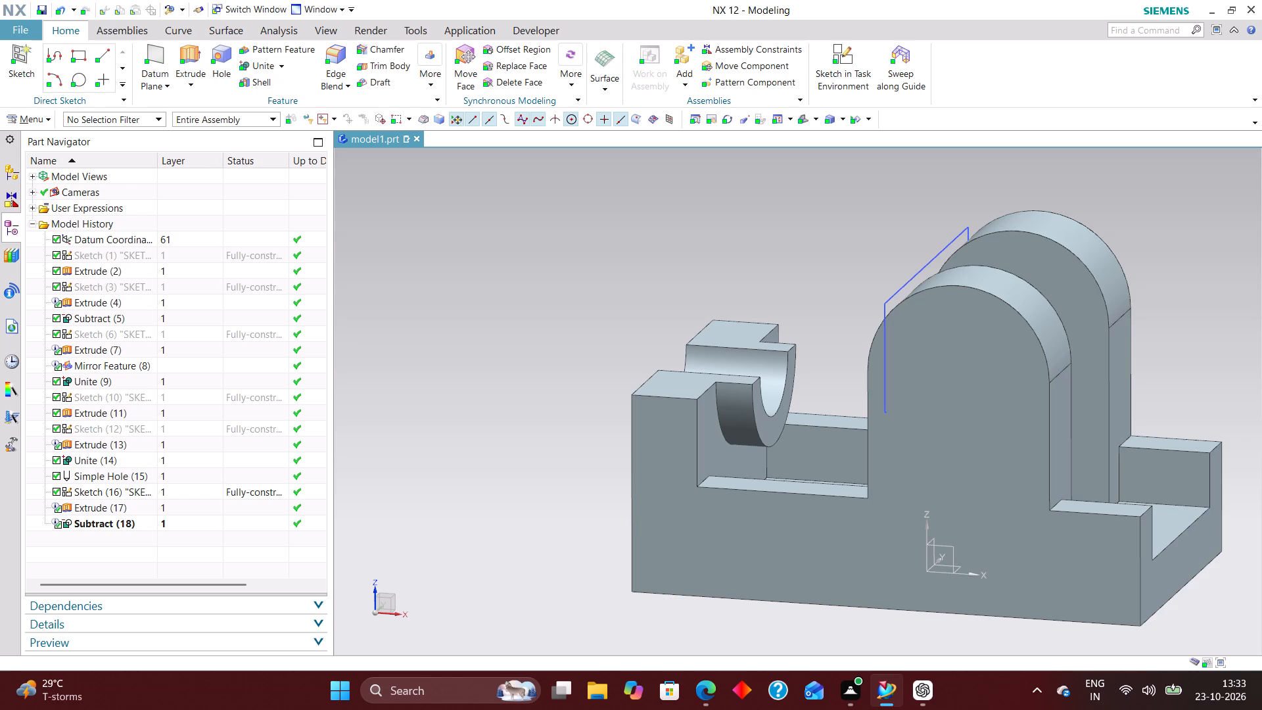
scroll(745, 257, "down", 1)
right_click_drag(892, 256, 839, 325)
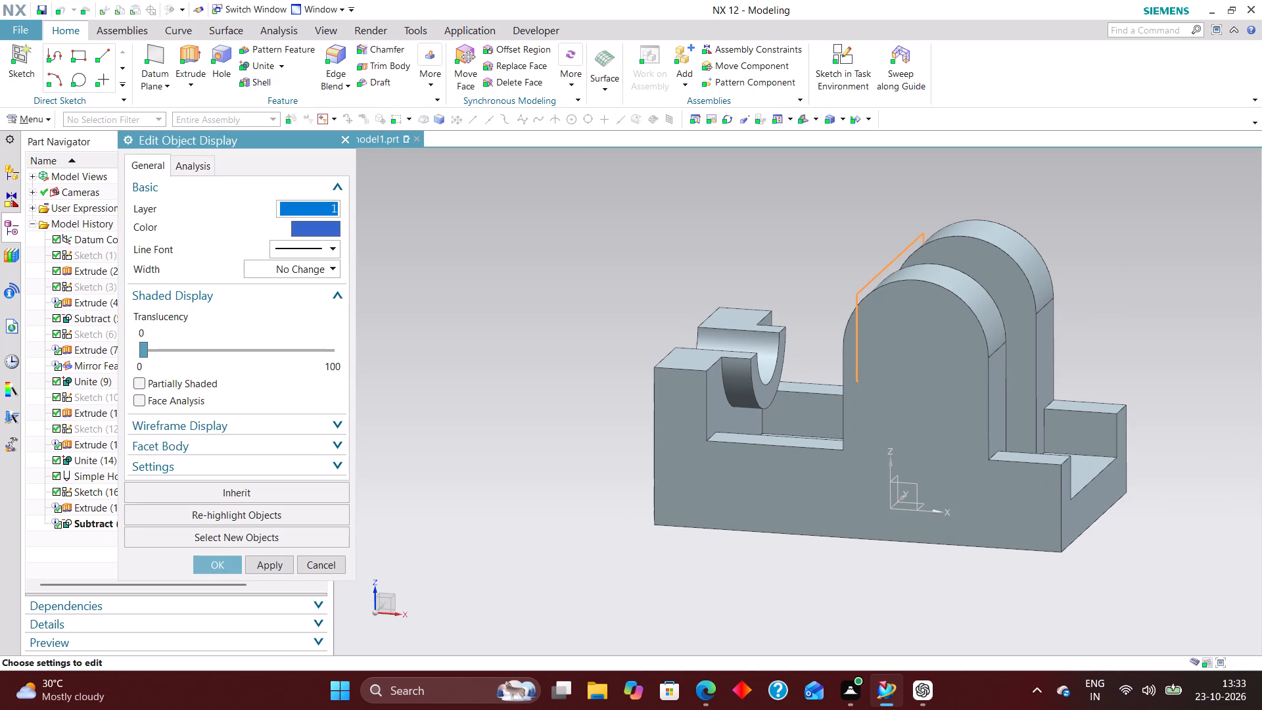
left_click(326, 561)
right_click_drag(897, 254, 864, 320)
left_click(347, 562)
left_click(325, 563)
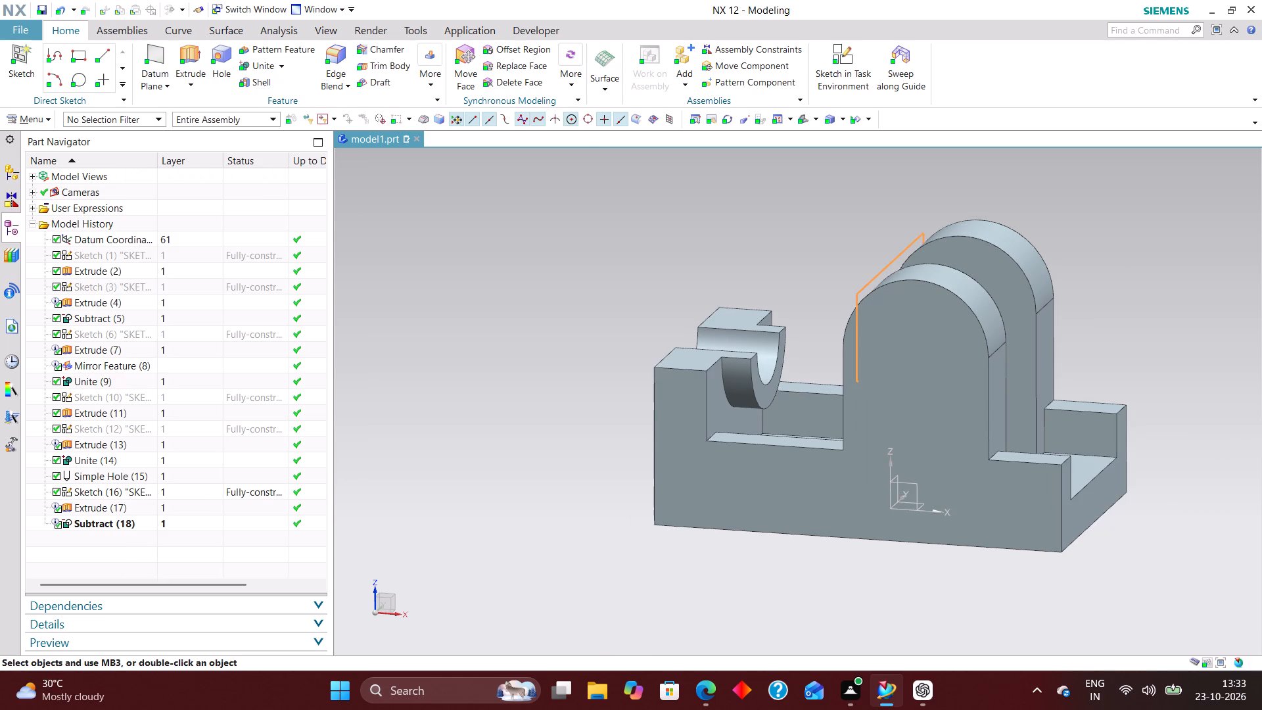
Hide the cutting block's rectangle sketch.
right_click_drag(891, 260, 867, 357)
right_click_drag(872, 272, 836, 384)
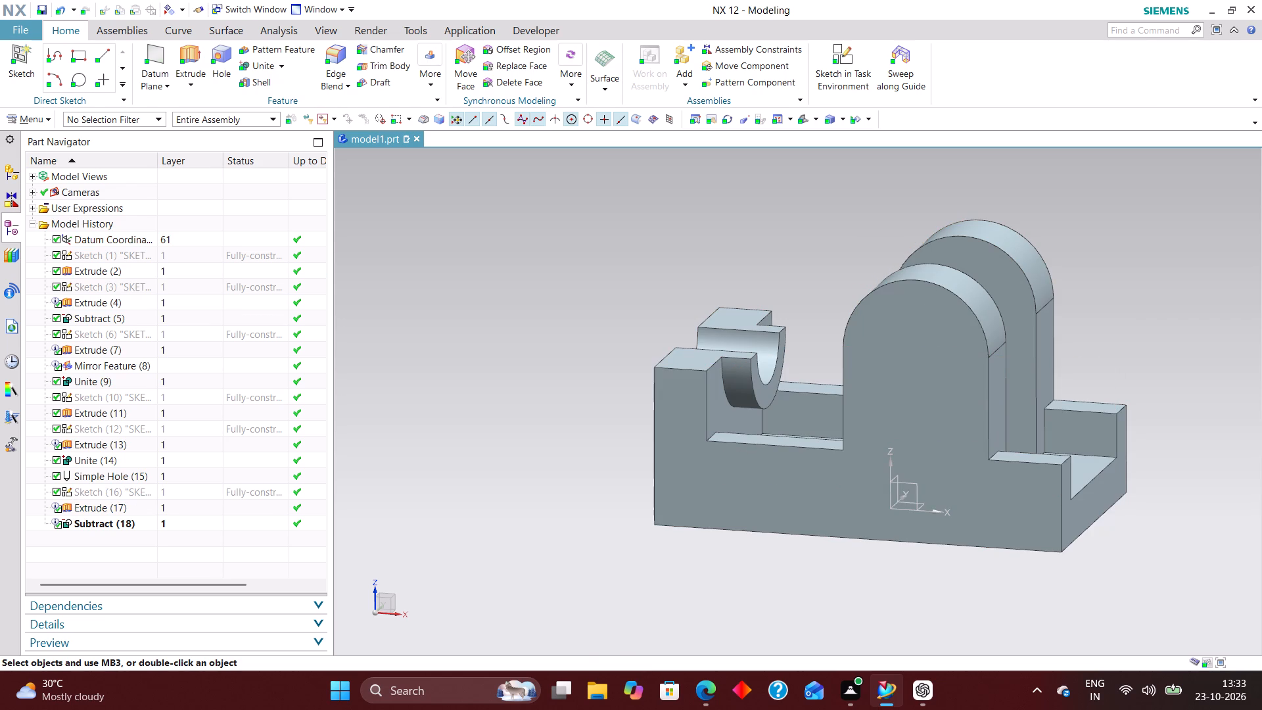
Create a simple 28 mm diameter hole through the body at the arc center of the front rounded lug.
left_click(220, 49)
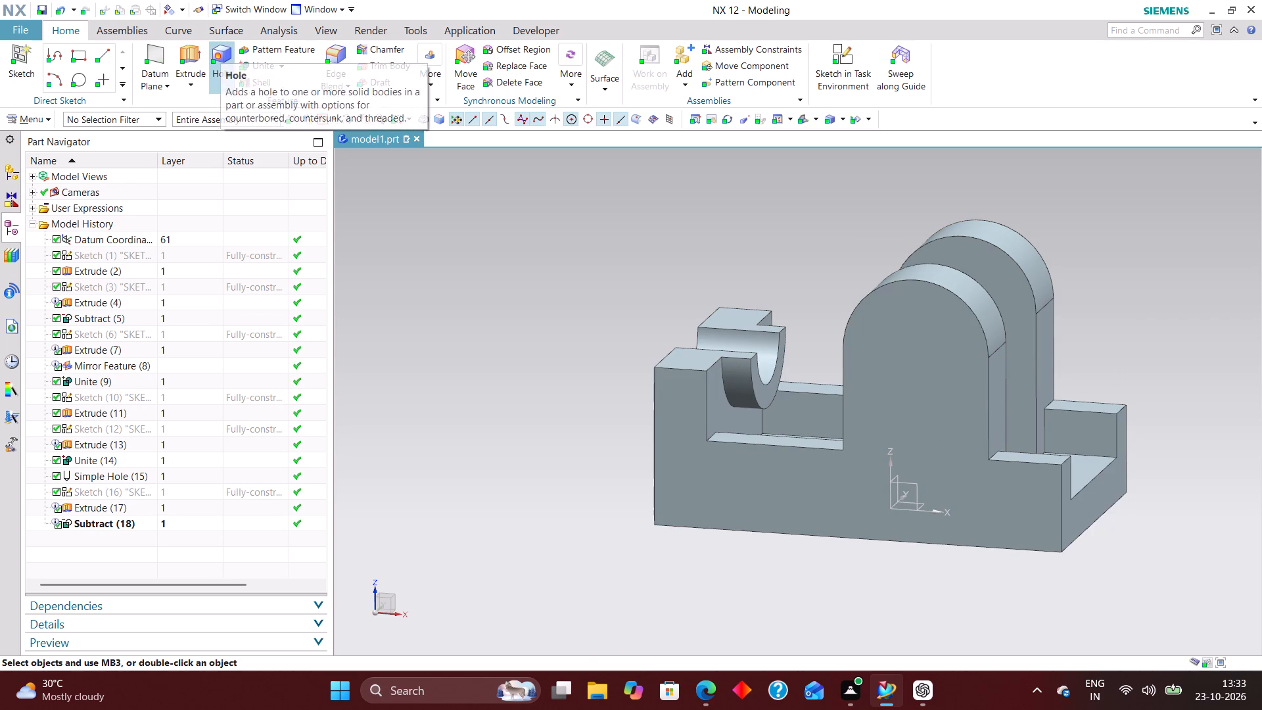
left_click(953, 291)
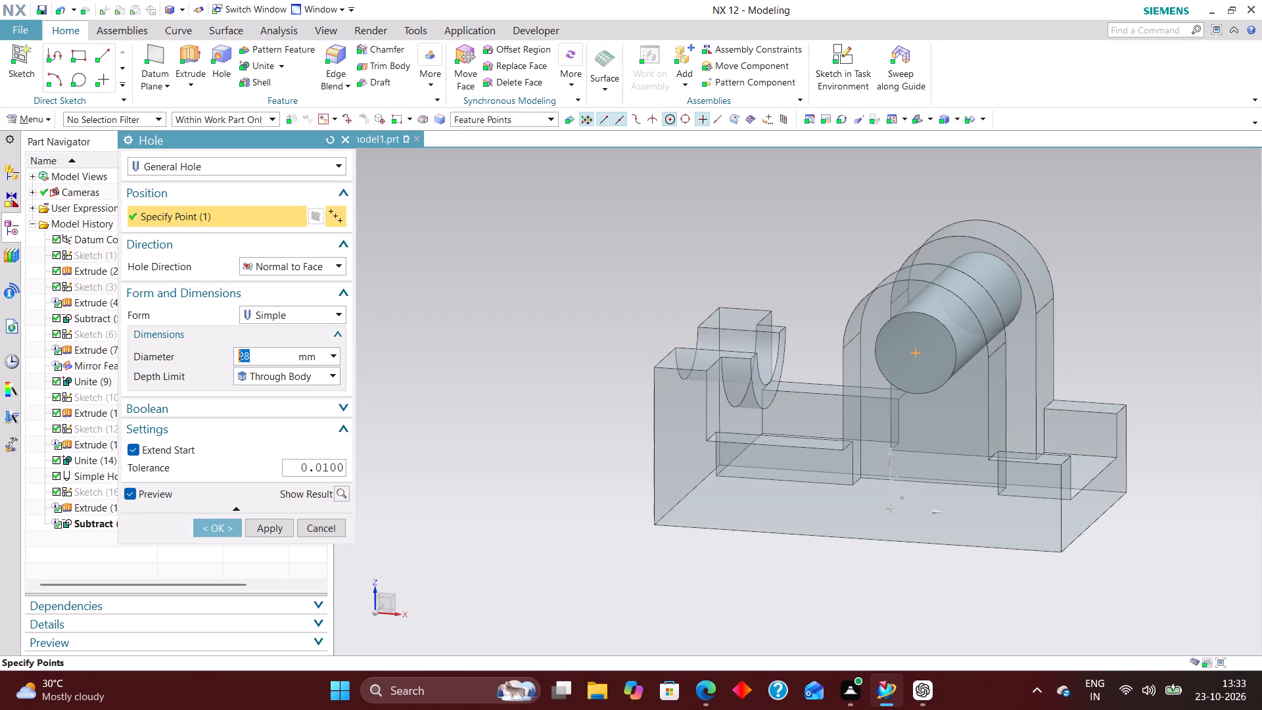
left_click(208, 527)
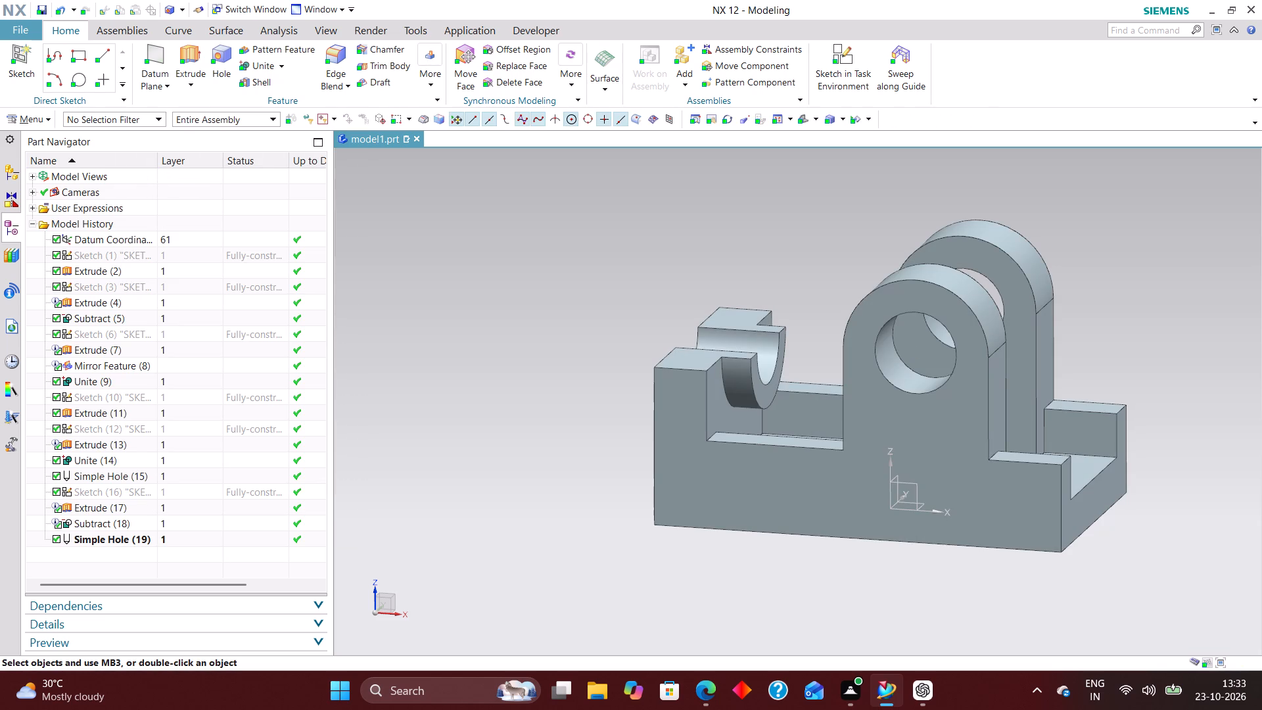
Start a sketch on the horizontal XY datum plane at the bottom of the bracket base.
middle_click_drag(1149, 368, 1138, 387)
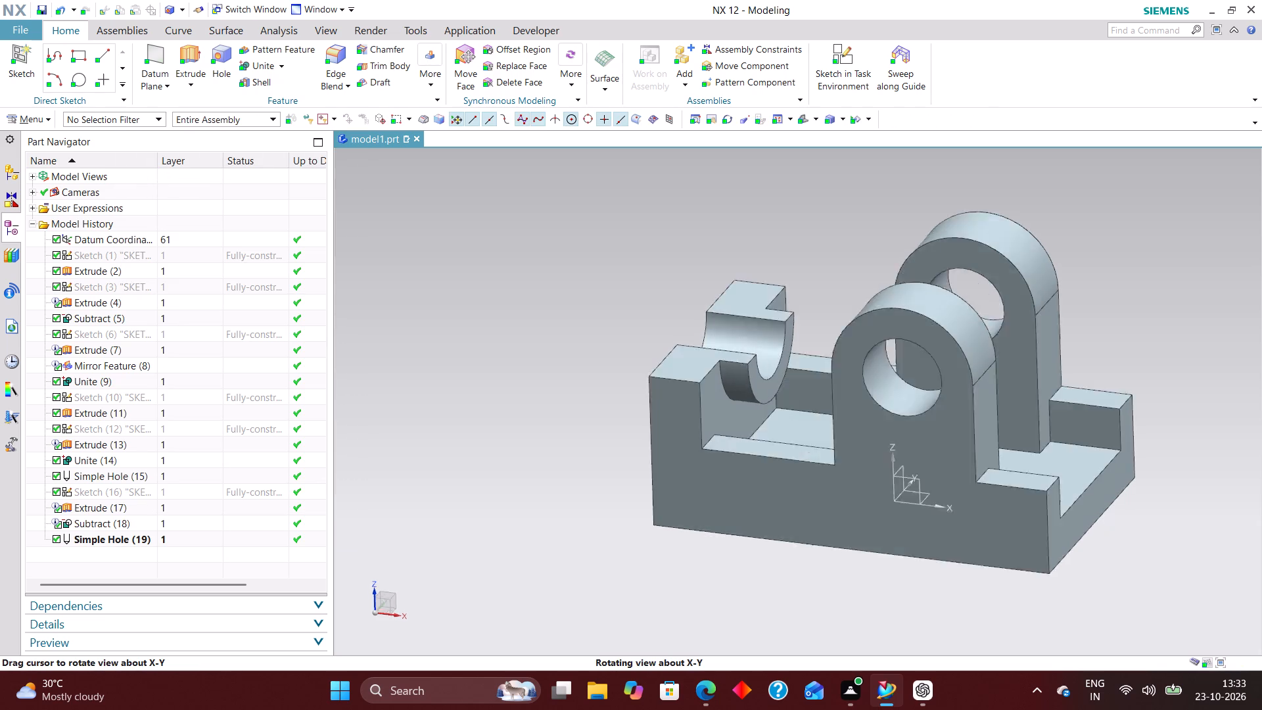
middle_click_drag(1138, 387, 1144, 387)
left_click(843, 54)
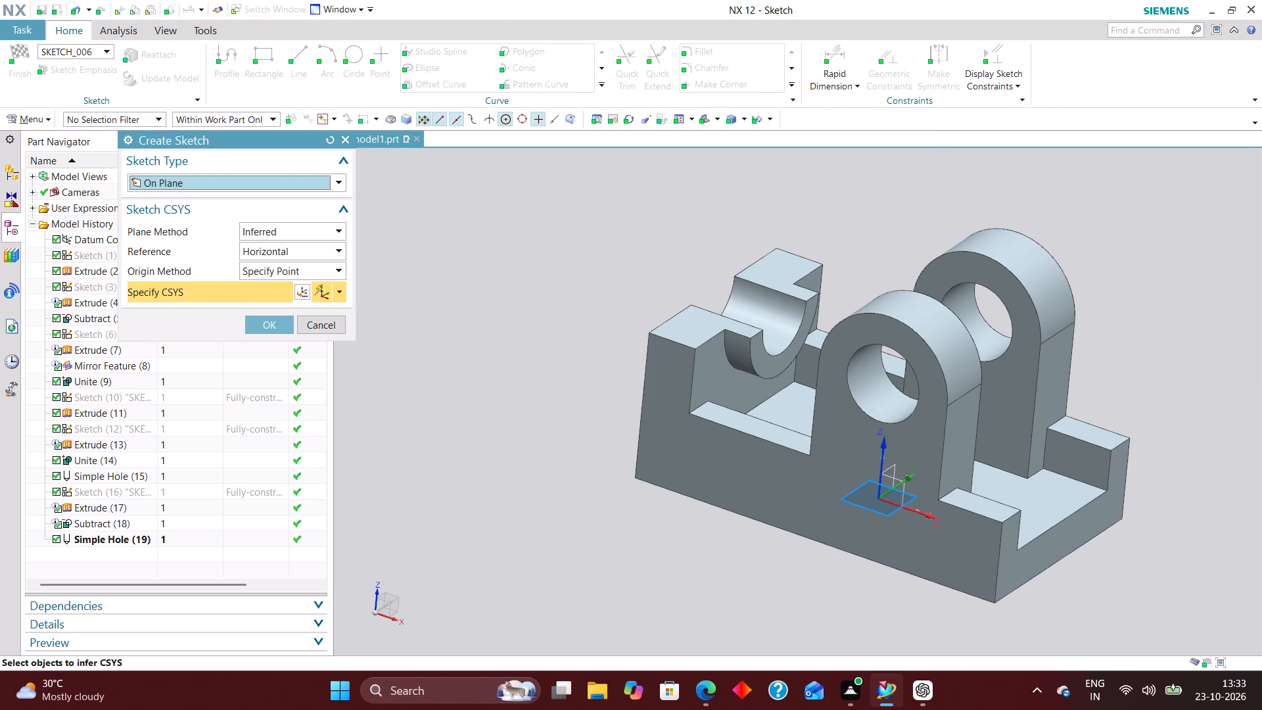
left_click(910, 498)
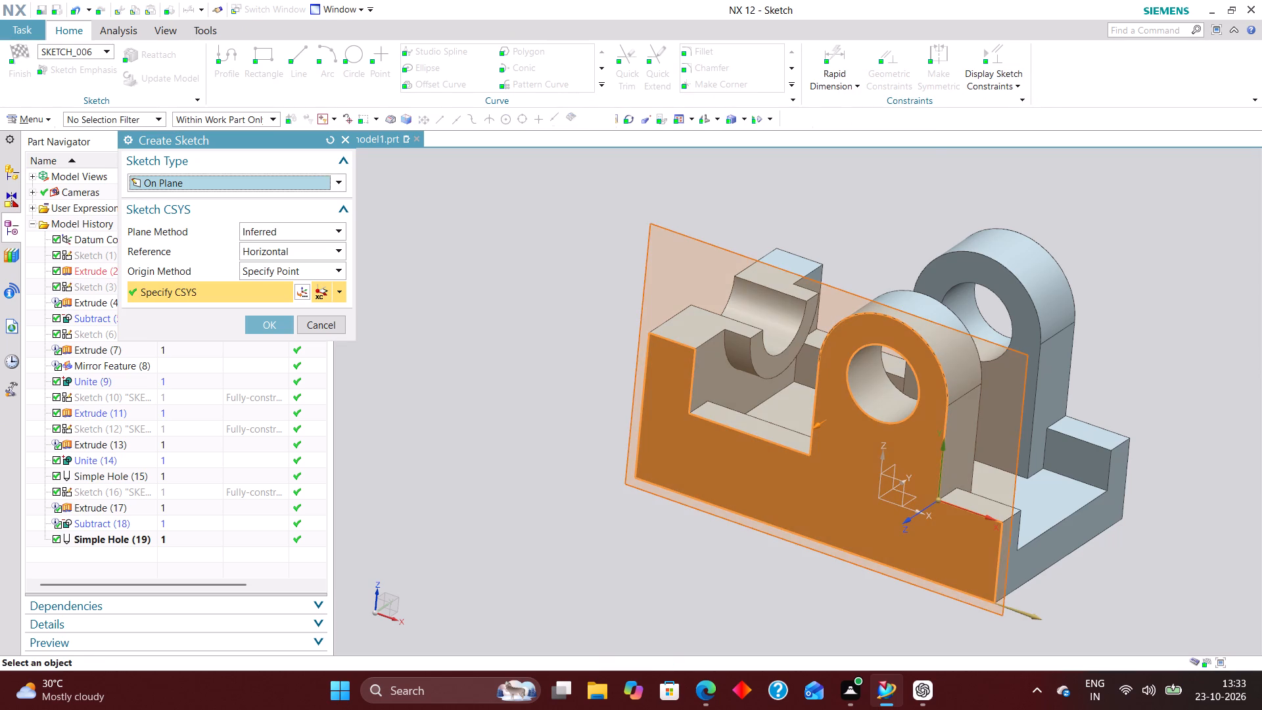
left_click(327, 136)
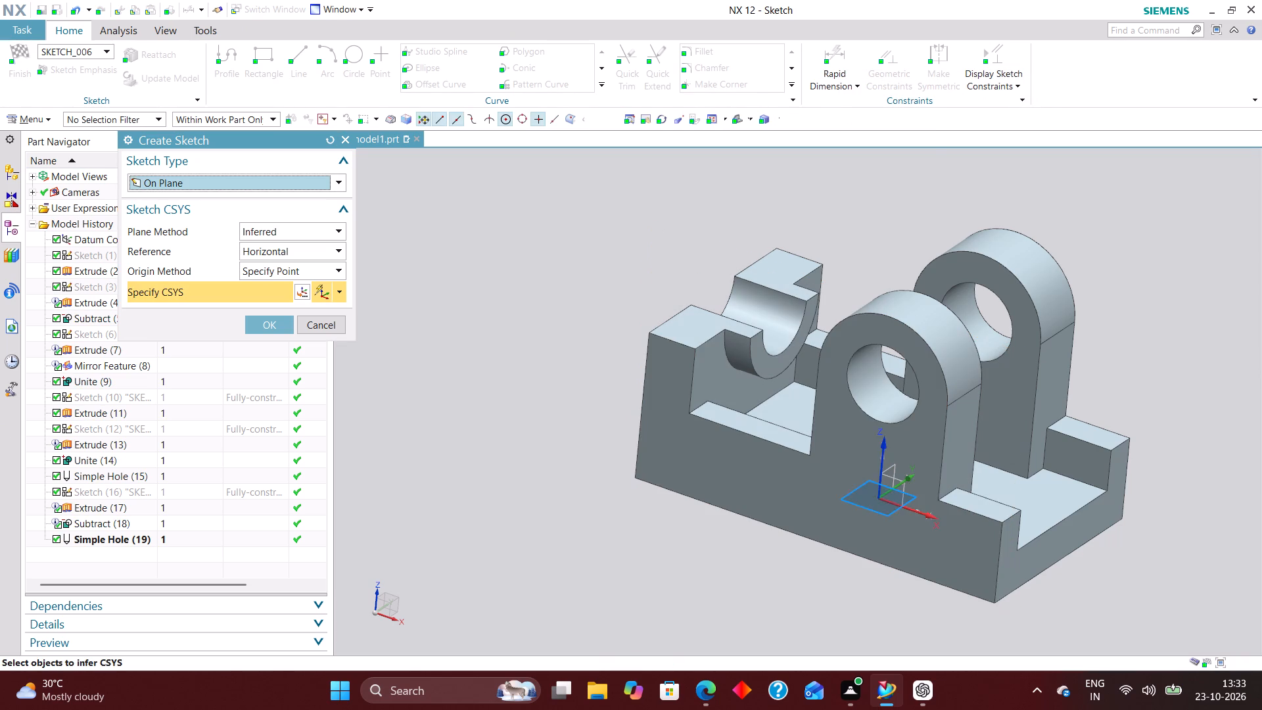
left_click(908, 500)
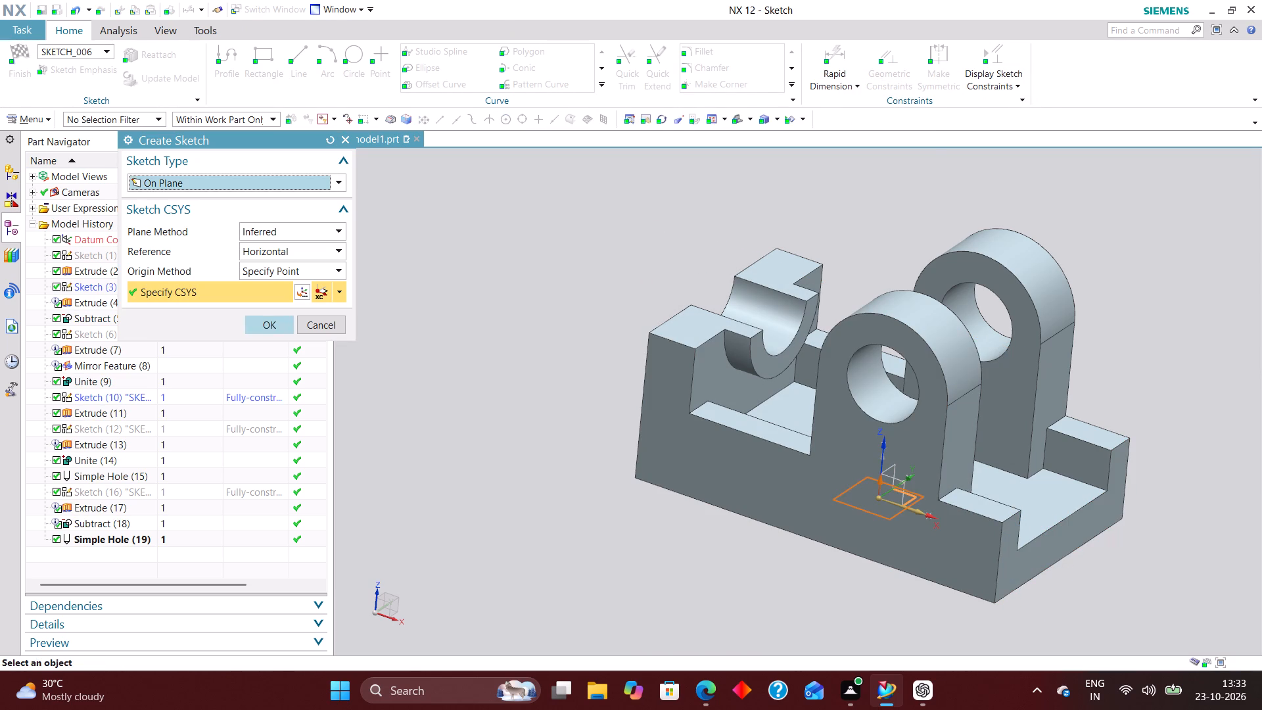
left_click(269, 324)
Sketch a circle just beyond the base's +X end, centered about 87.5 mm from the Y axis.
scroll(480, 381, "down", 2)
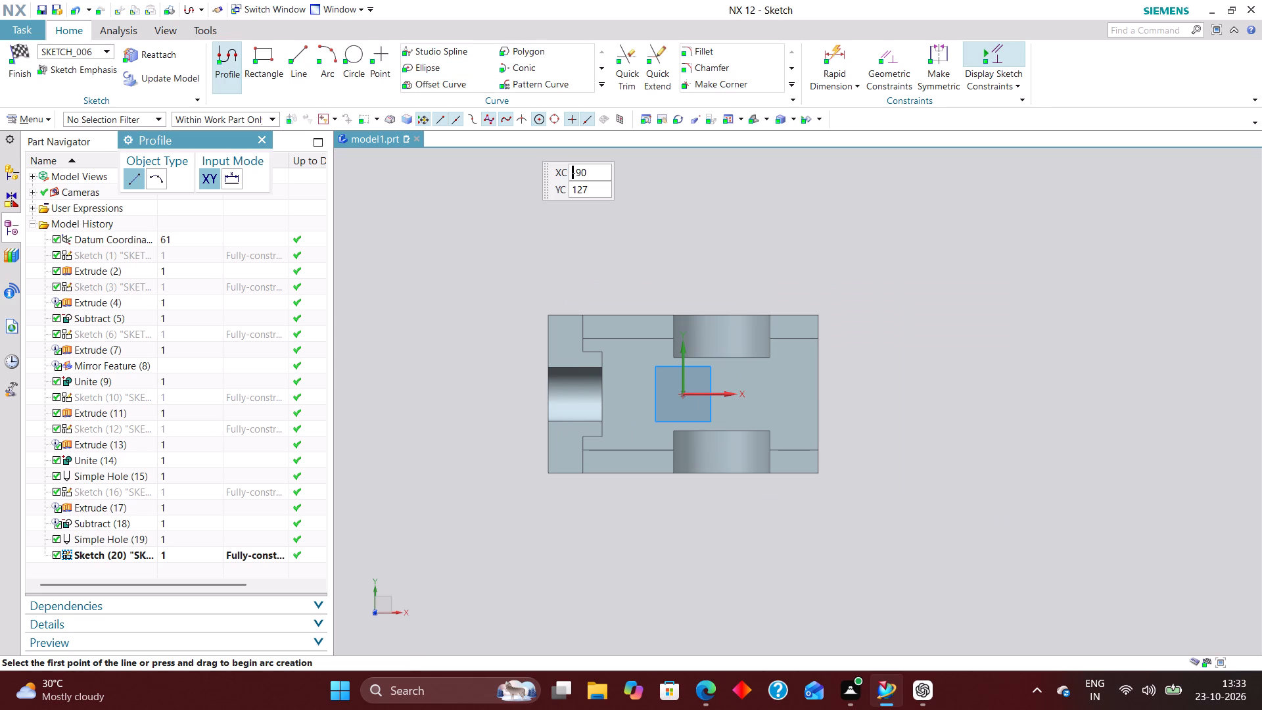
left_click(348, 50)
left_click(852, 392)
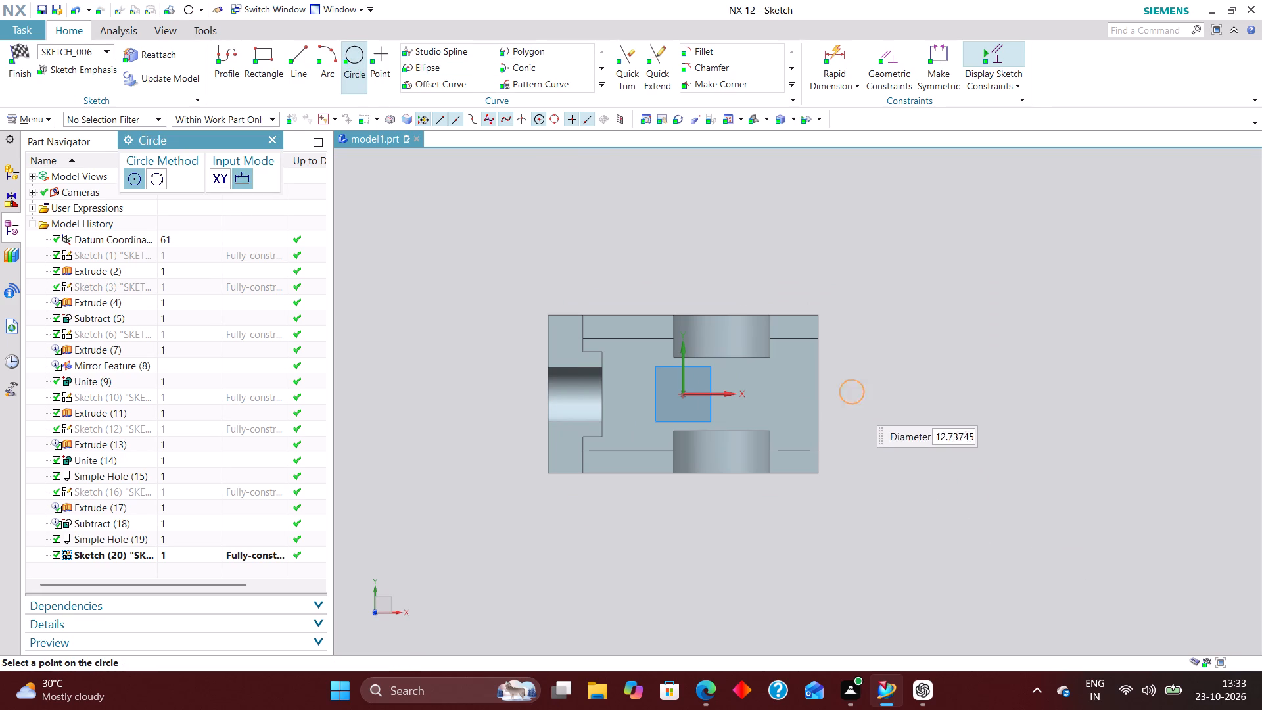
left_click(868, 429)
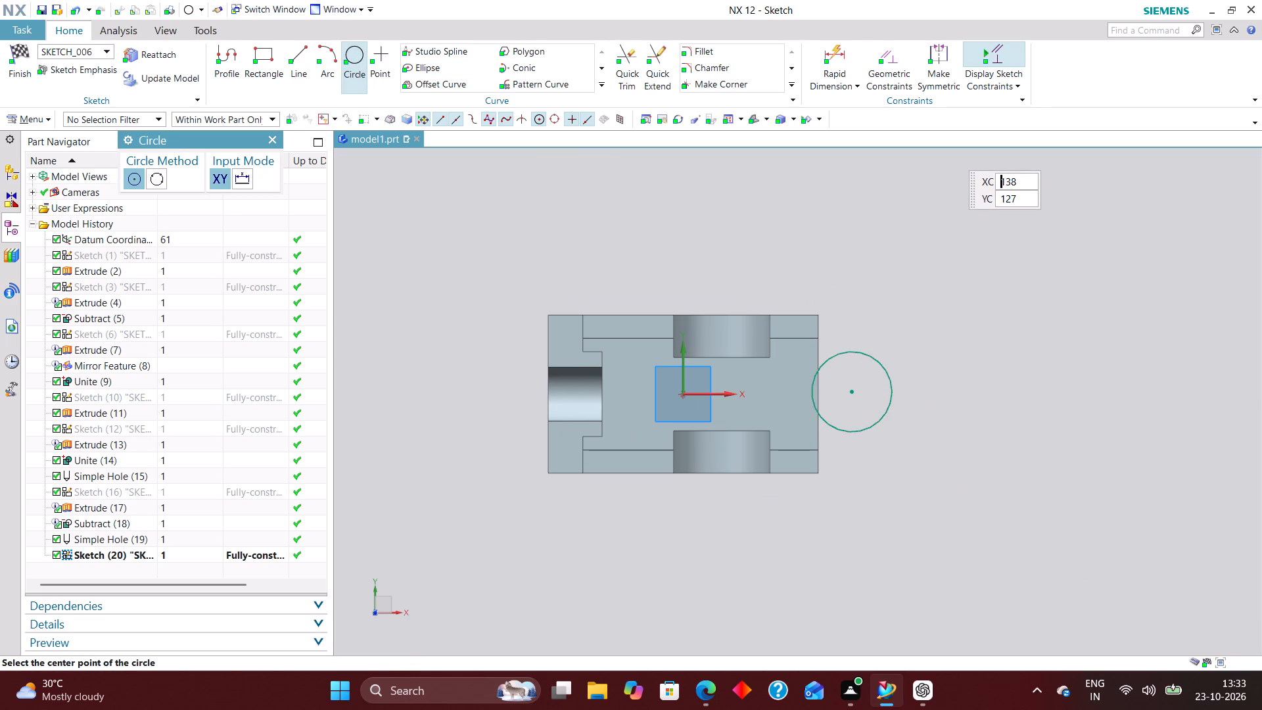
Dimension the circle's center from the sketch's Y axis and set the distance to 140/2 mm.
left_click(837, 52)
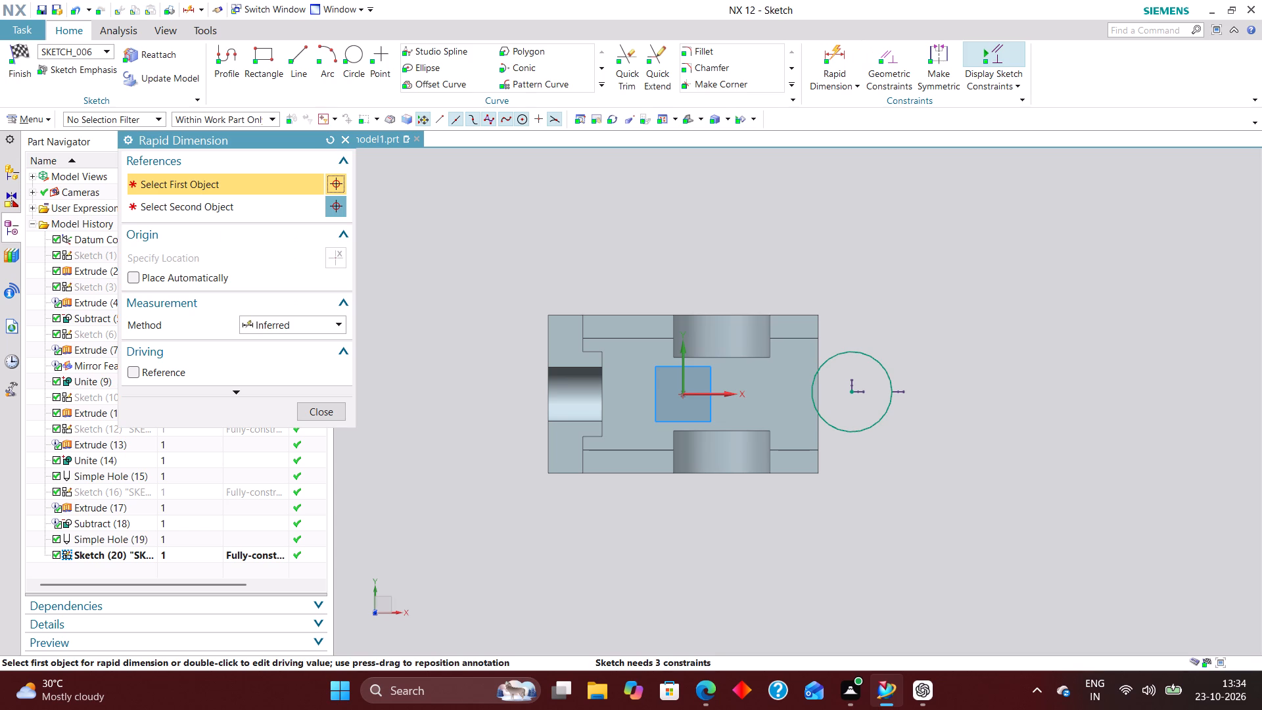
left_click(686, 376)
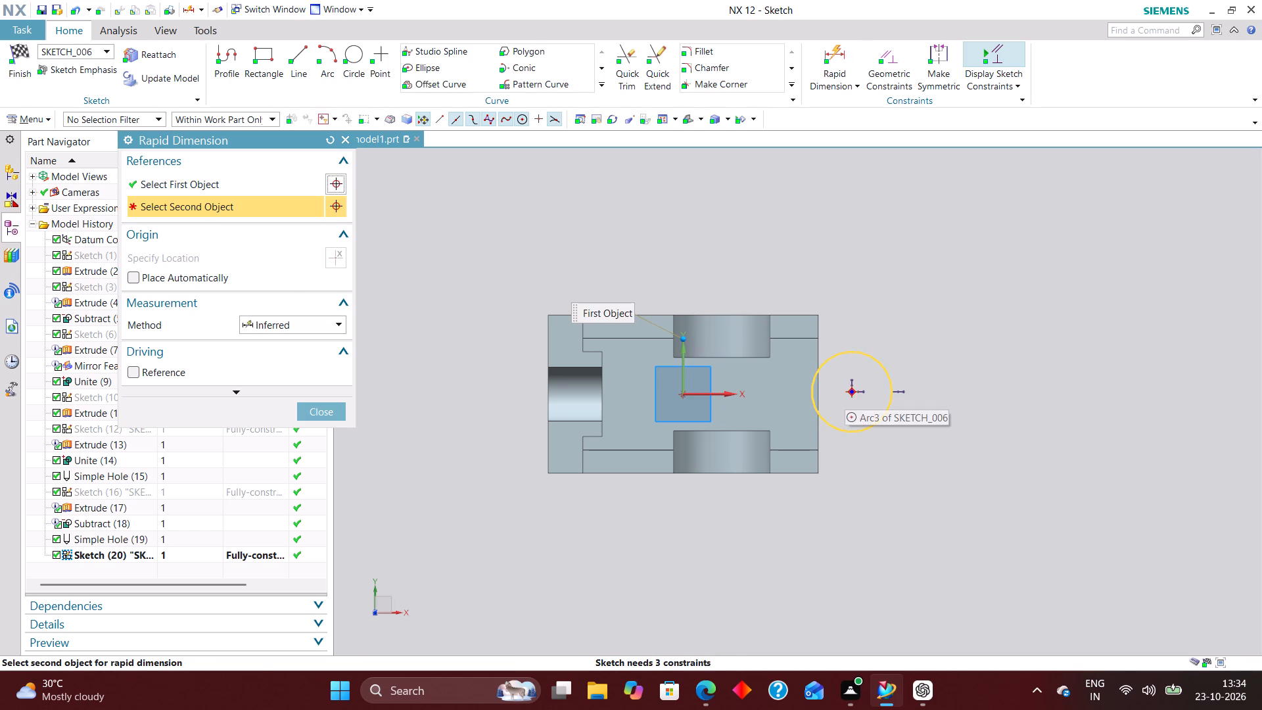
left_click(854, 390)
left_click(755, 542)
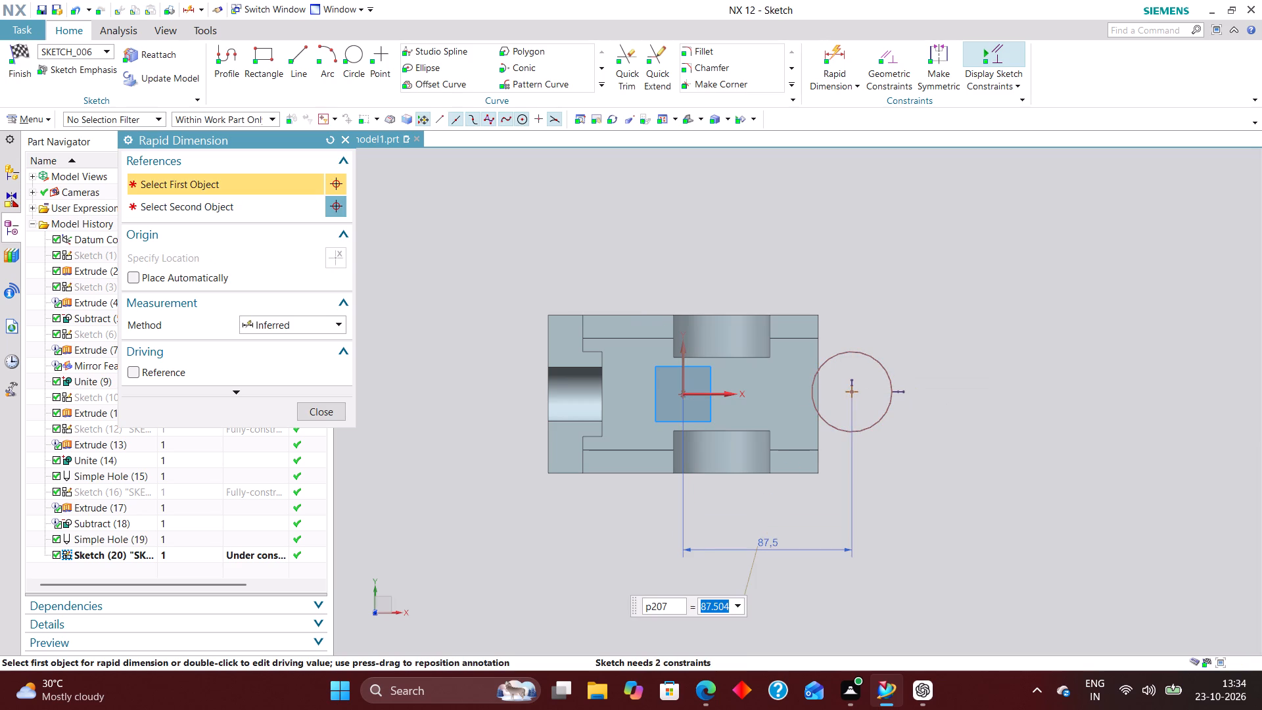
type("14")
type("0/2")
key("Return")
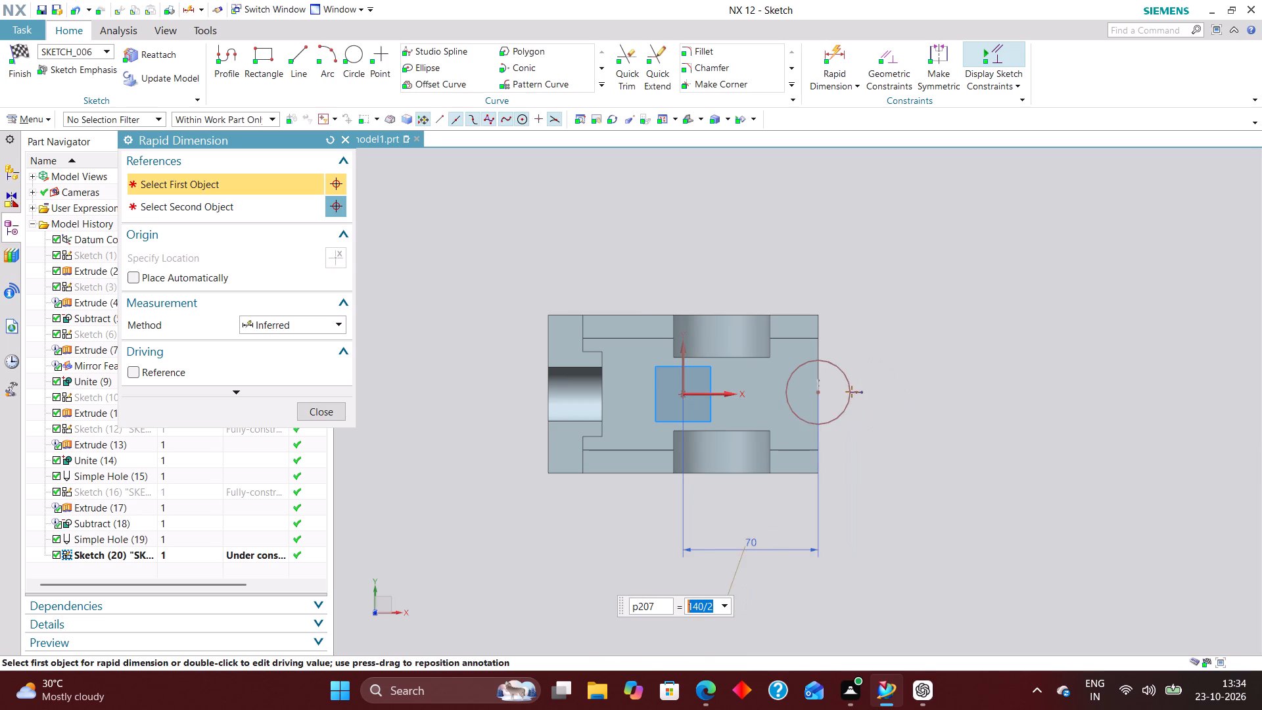
Add a radial dimension to the circle and set its radius to 18 mm.
left_click(333, 327)
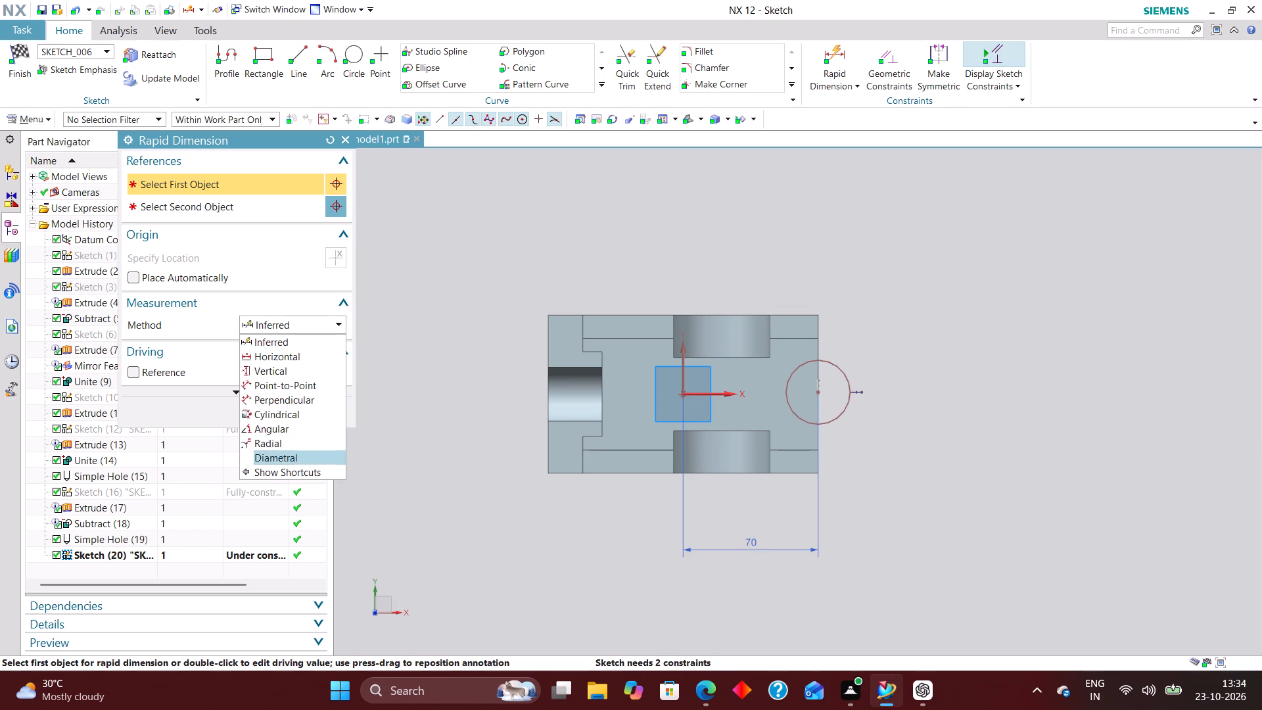
left_click(297, 440)
left_click(844, 375)
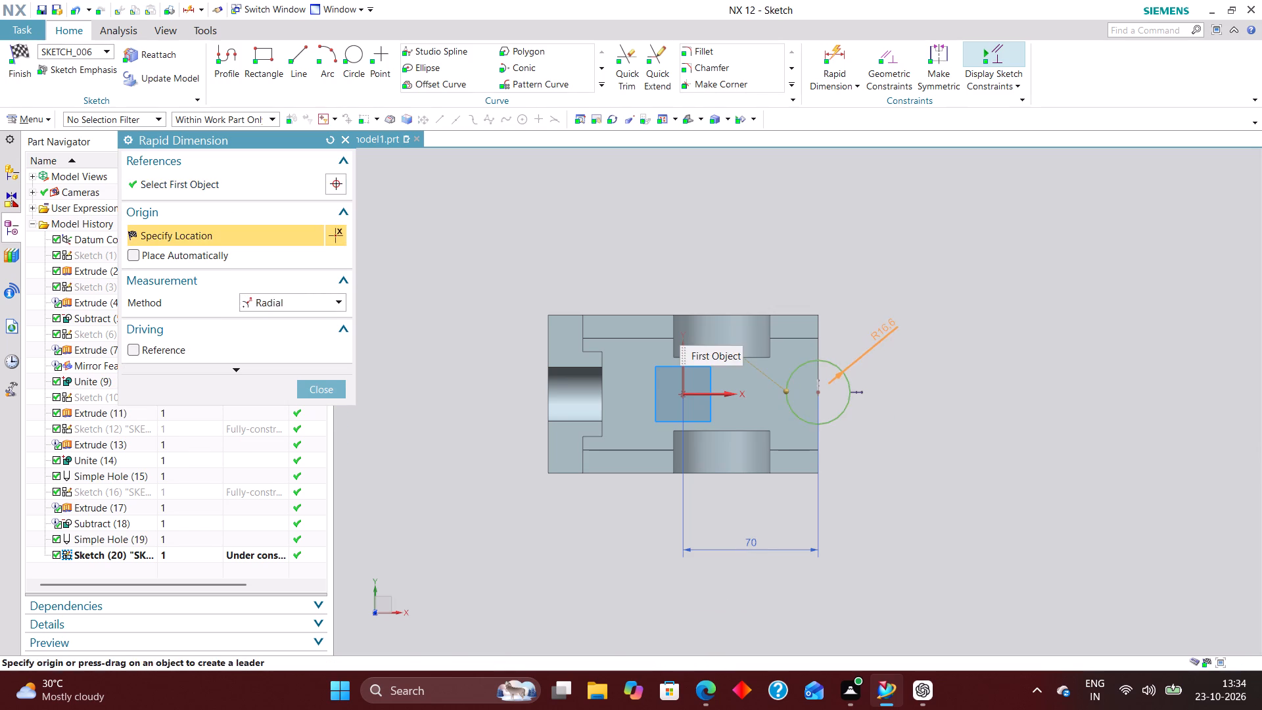
left_click(883, 329)
type("18")
key("Return")
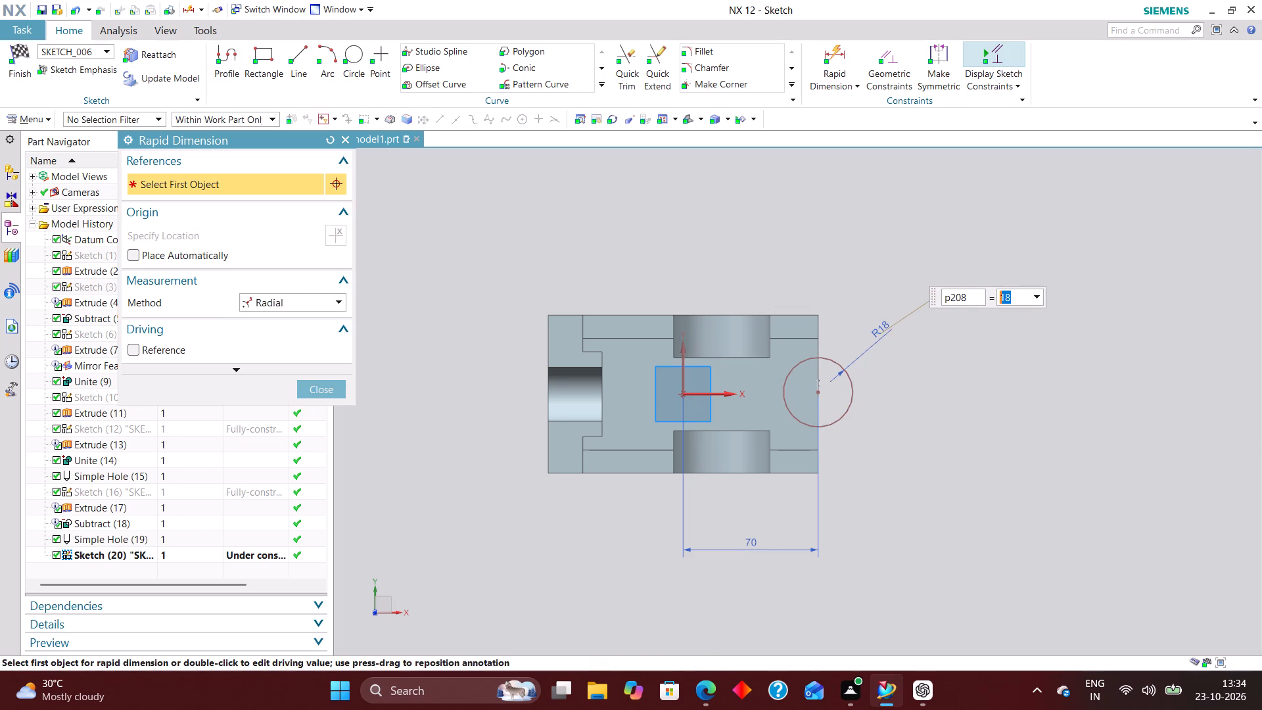
left_click(319, 383)
Constrain the circle's center onto the sketch's X axis with Point on Curve and finish the sketch.
left_click(891, 56)
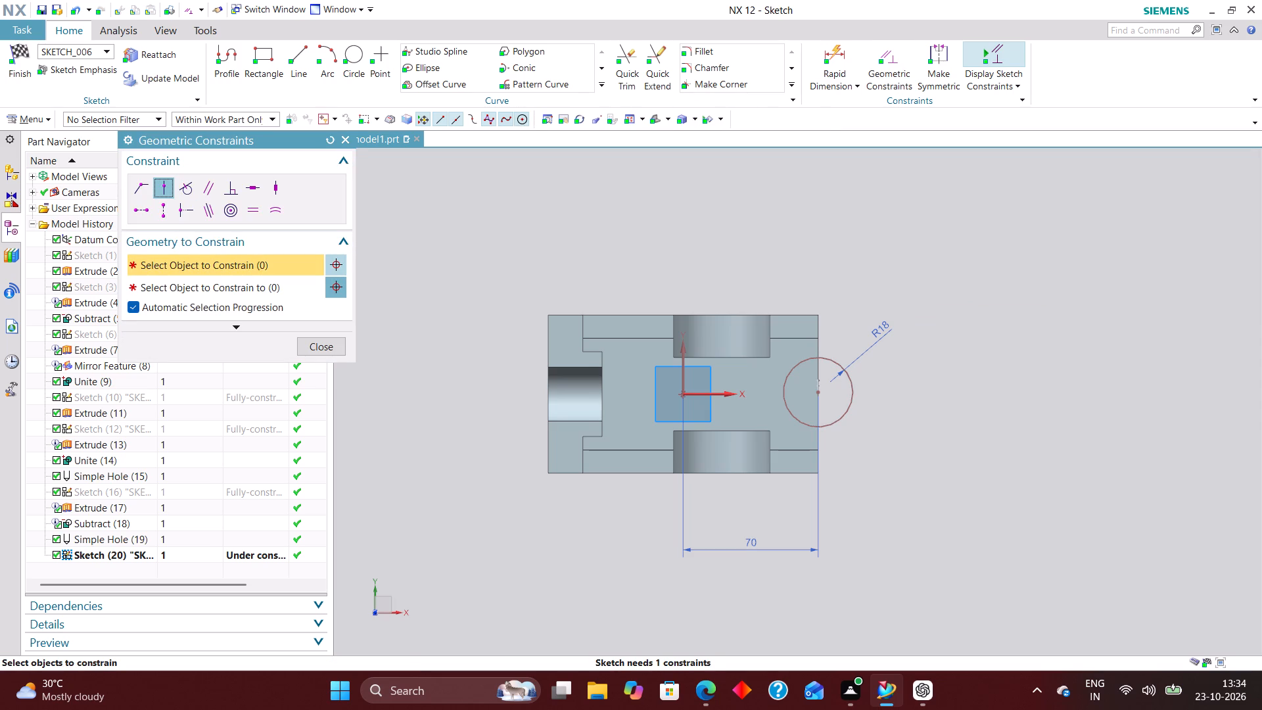
left_click(823, 392)
left_click(714, 395)
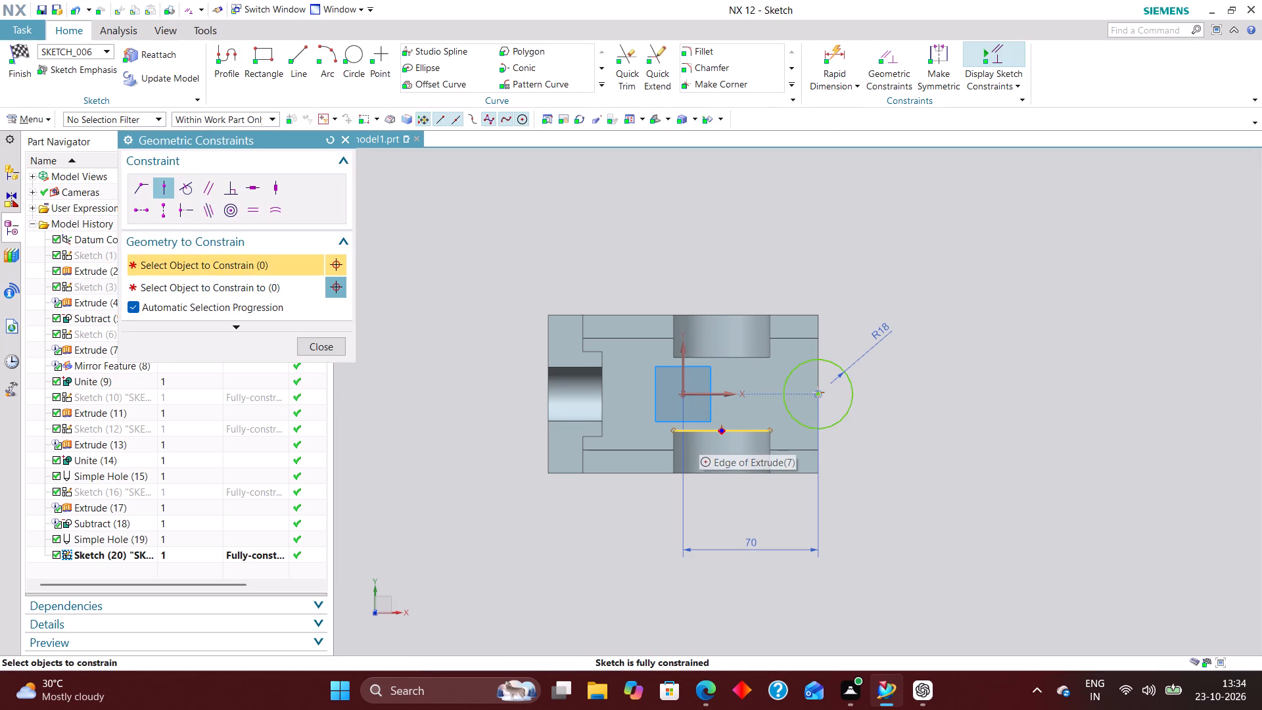
left_click(307, 352)
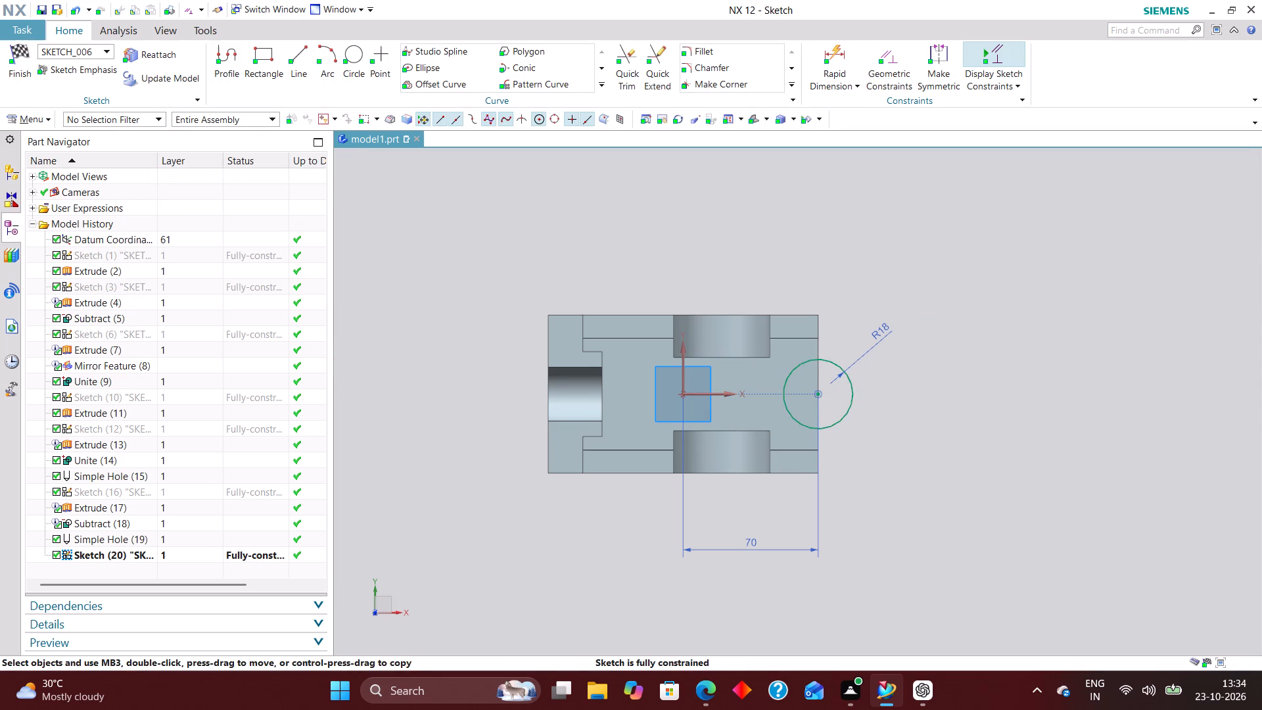
left_click(18, 51)
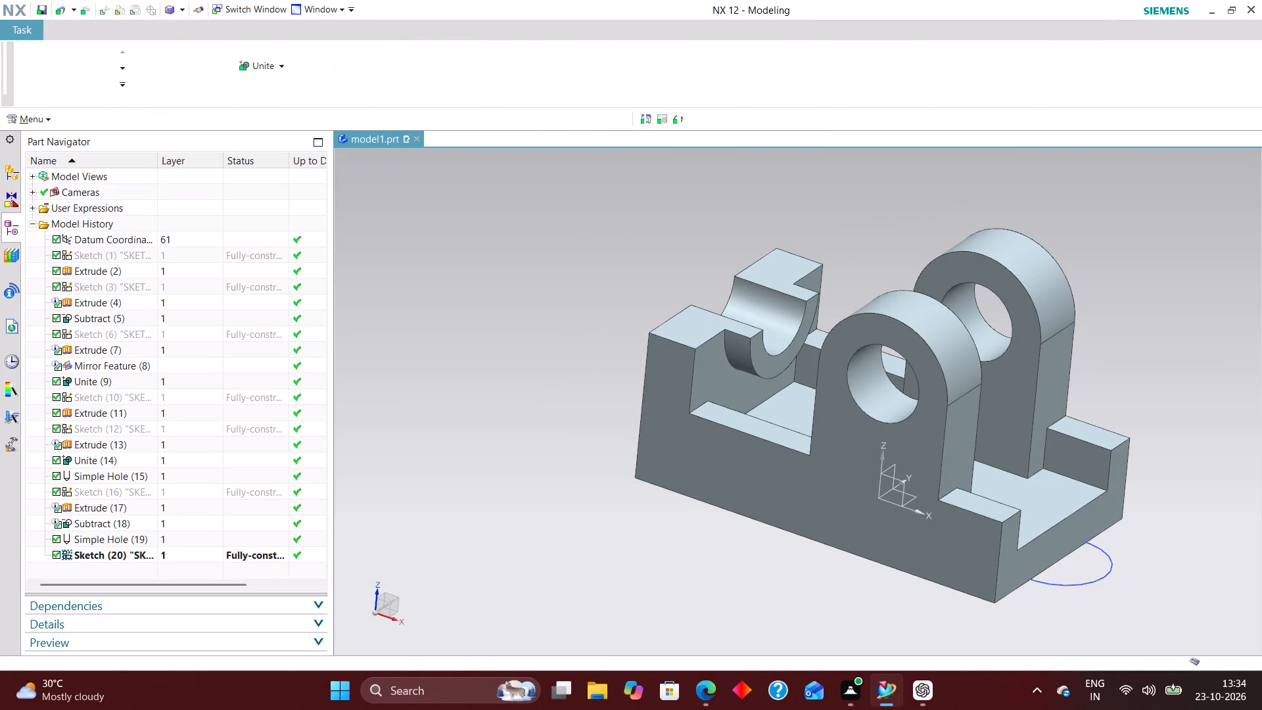
Extrude the circle upward from 0 to 15 mm with an inferred Unite to form the rounded end tab on the base.
left_click(196, 55)
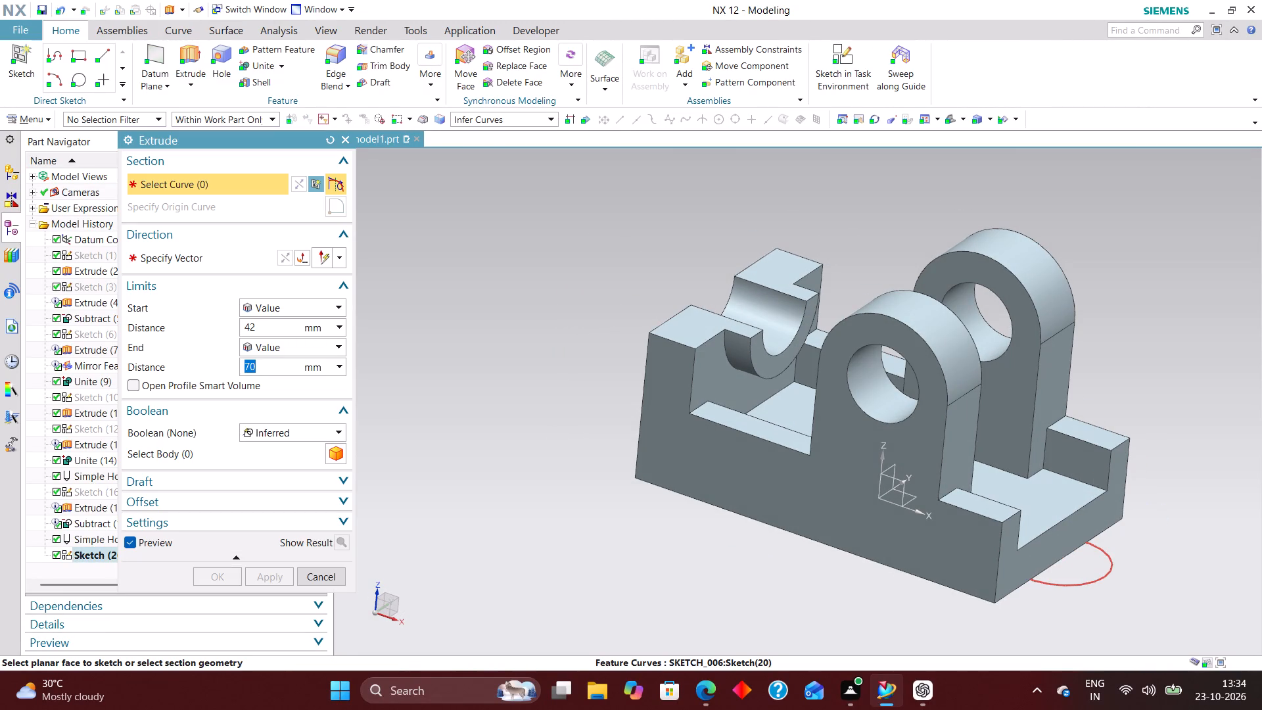
left_click(1077, 586)
left_click_drag(1069, 449, 1070, 458)
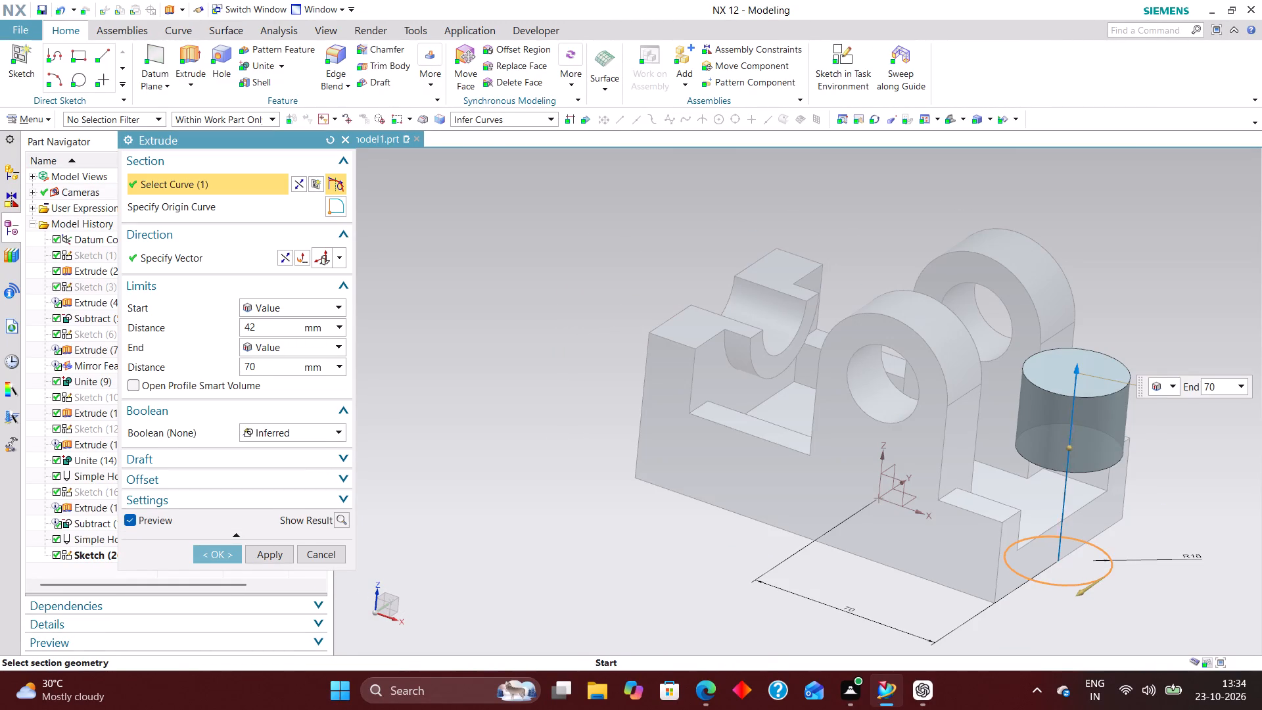
left_click_drag(1070, 458, 1065, 563)
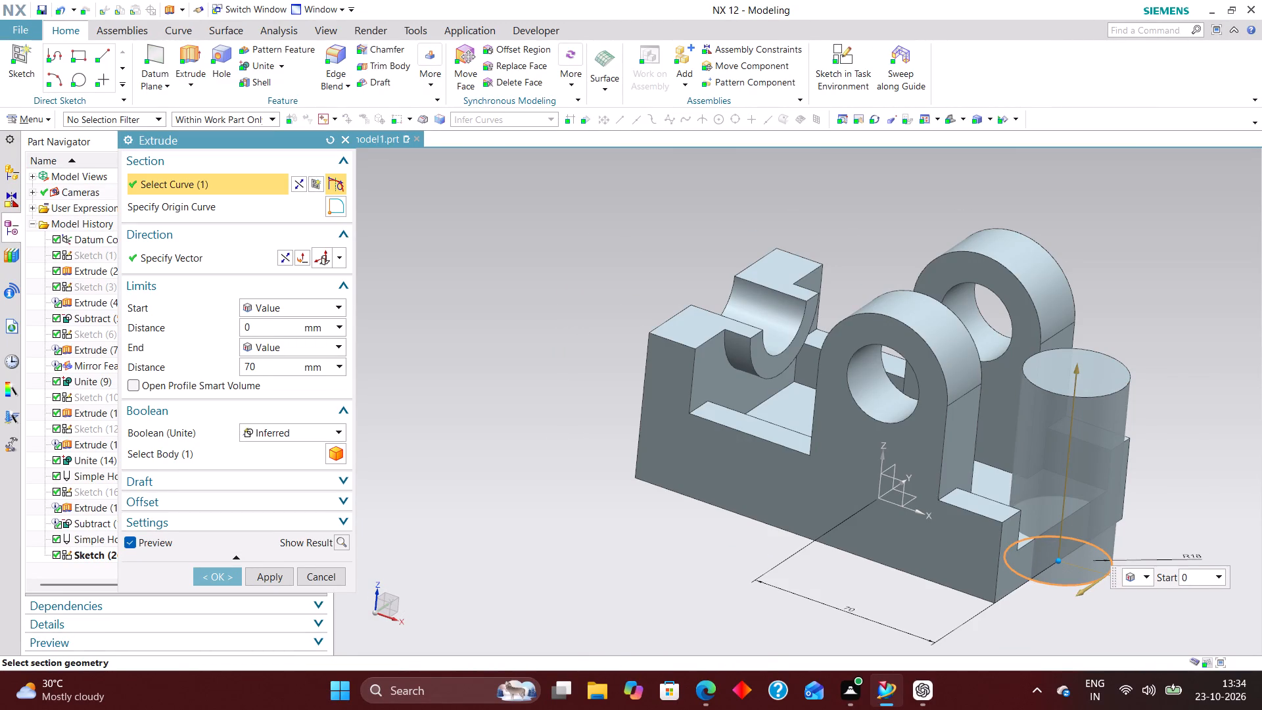
left_click_drag(1065, 563, 1069, 564)
middle_click_drag(1130, 536, 1177, 527)
right_click_drag(1182, 493, 931, 481)
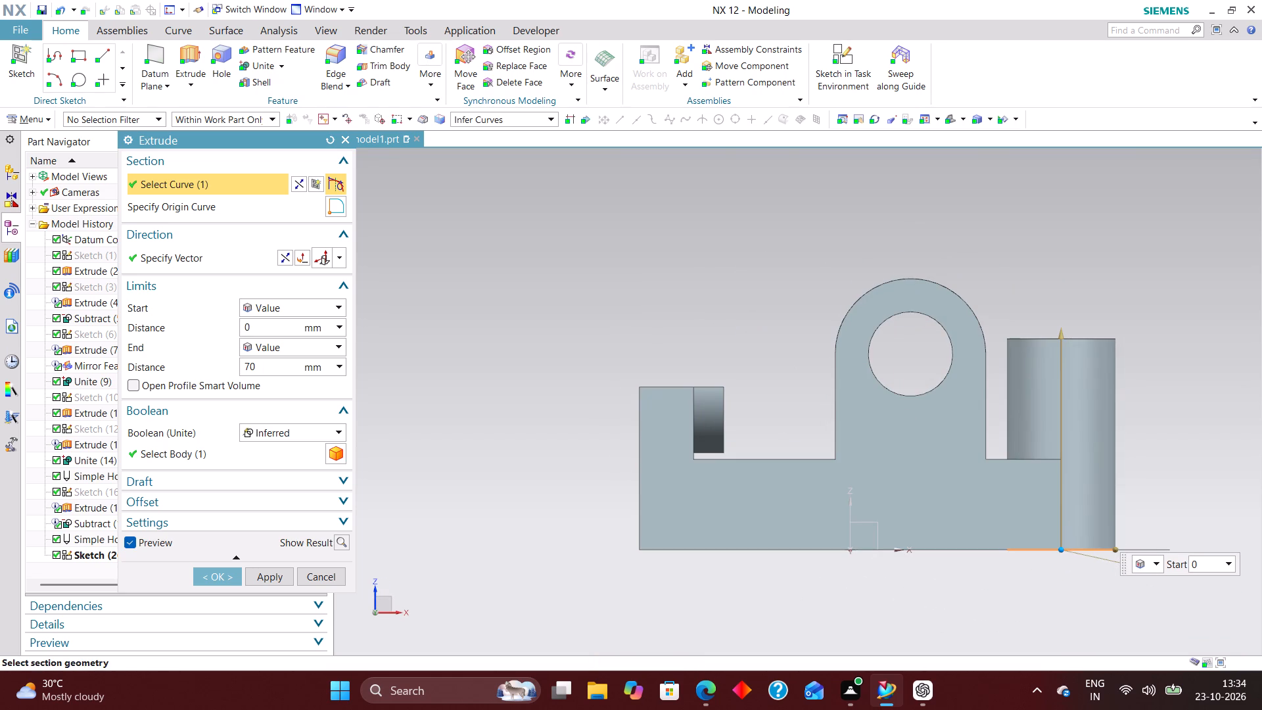
middle_click_drag(1146, 429, 1130, 431)
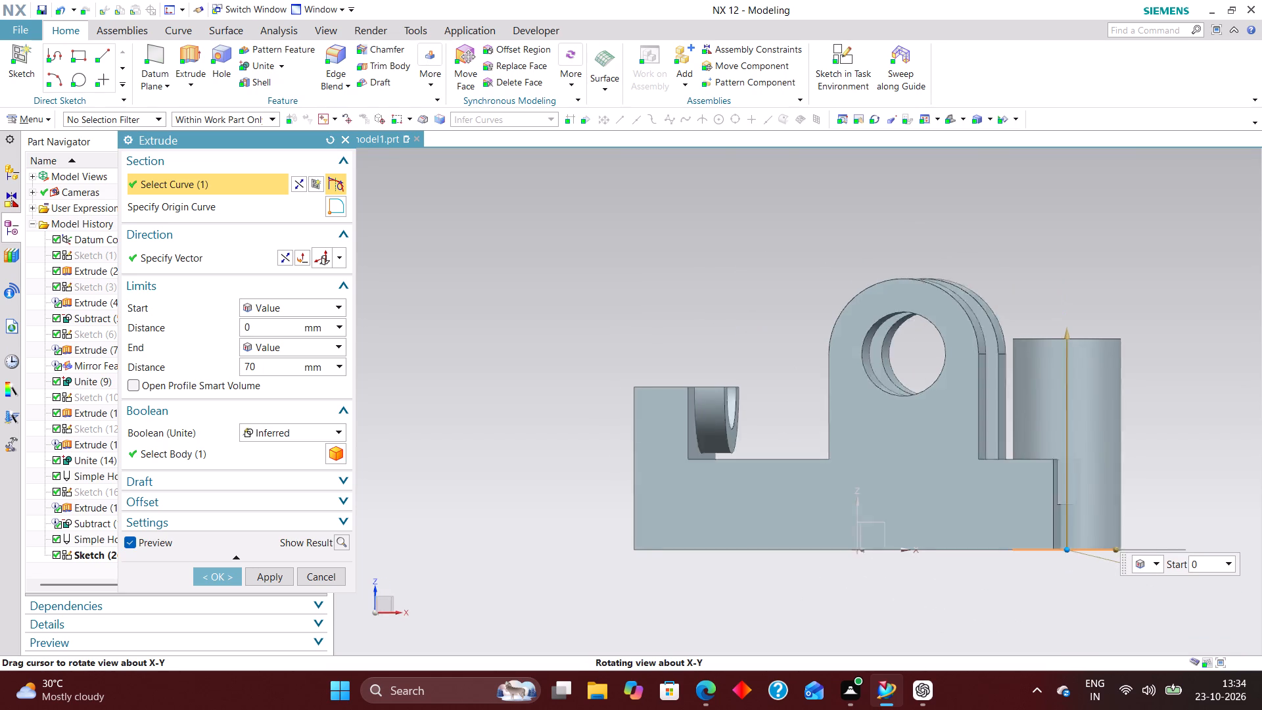
middle_click_drag(1130, 431, 1053, 447)
right_click_drag(1207, 410, 1057, 410)
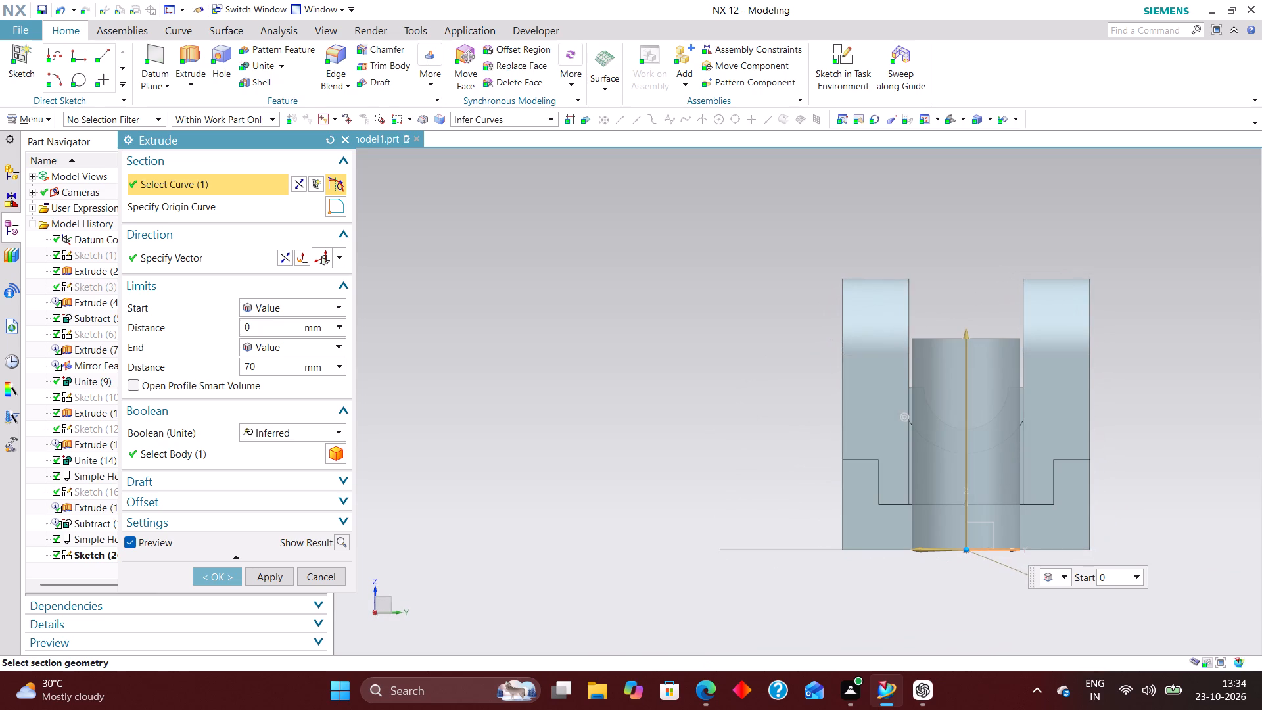
left_click_drag(973, 333, 972, 493)
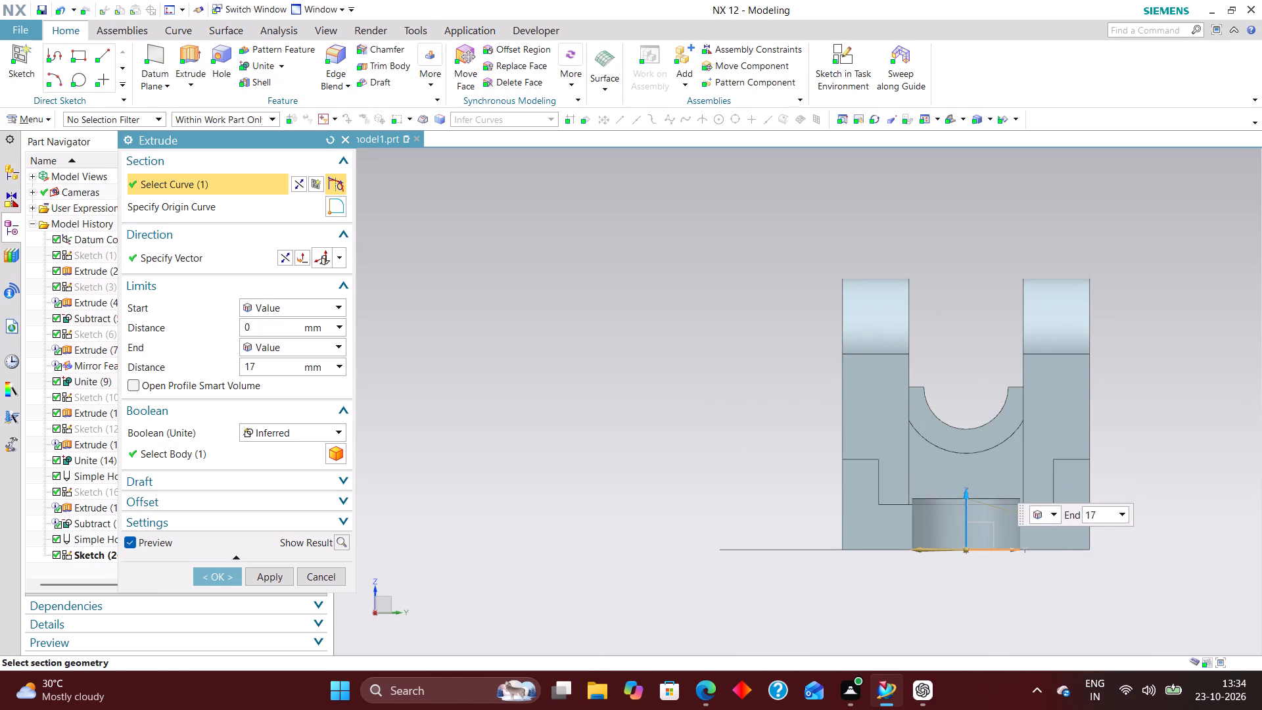
left_click_drag(972, 493, 972, 497)
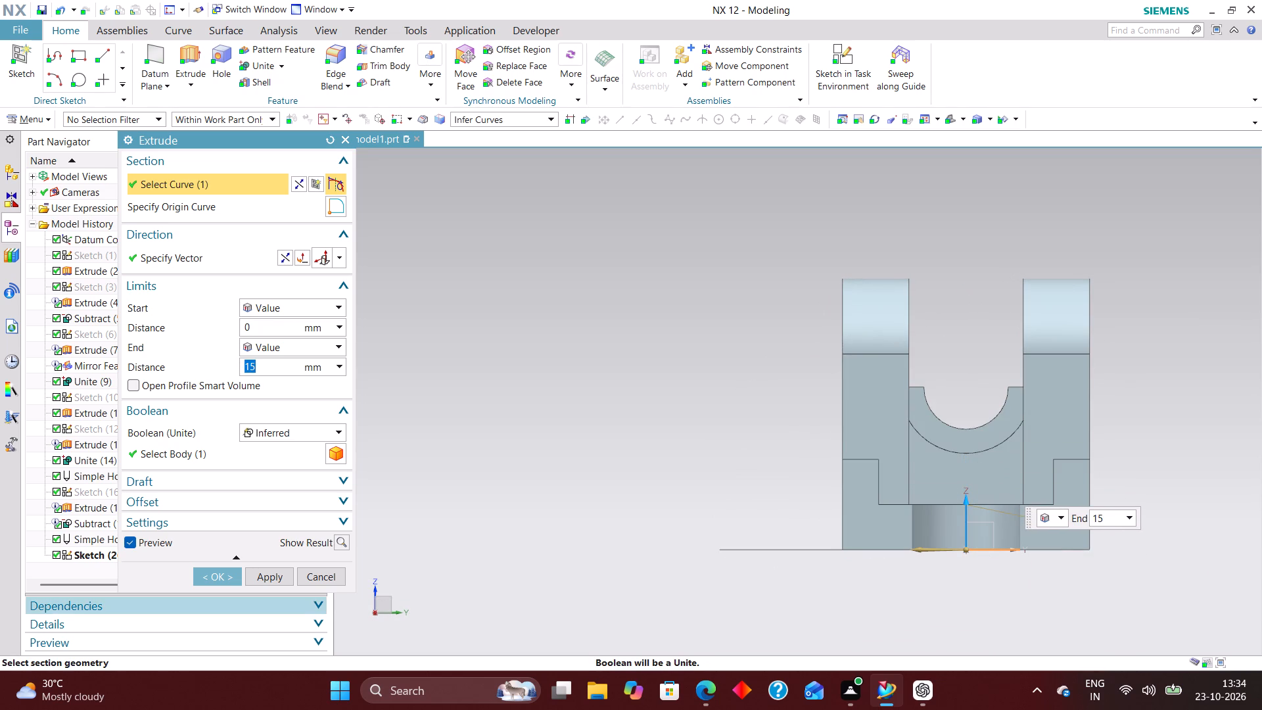
left_click(217, 577)
Hide the circle sketch on the underside of the rounded end tab.
middle_click_drag(674, 440, 688, 481)
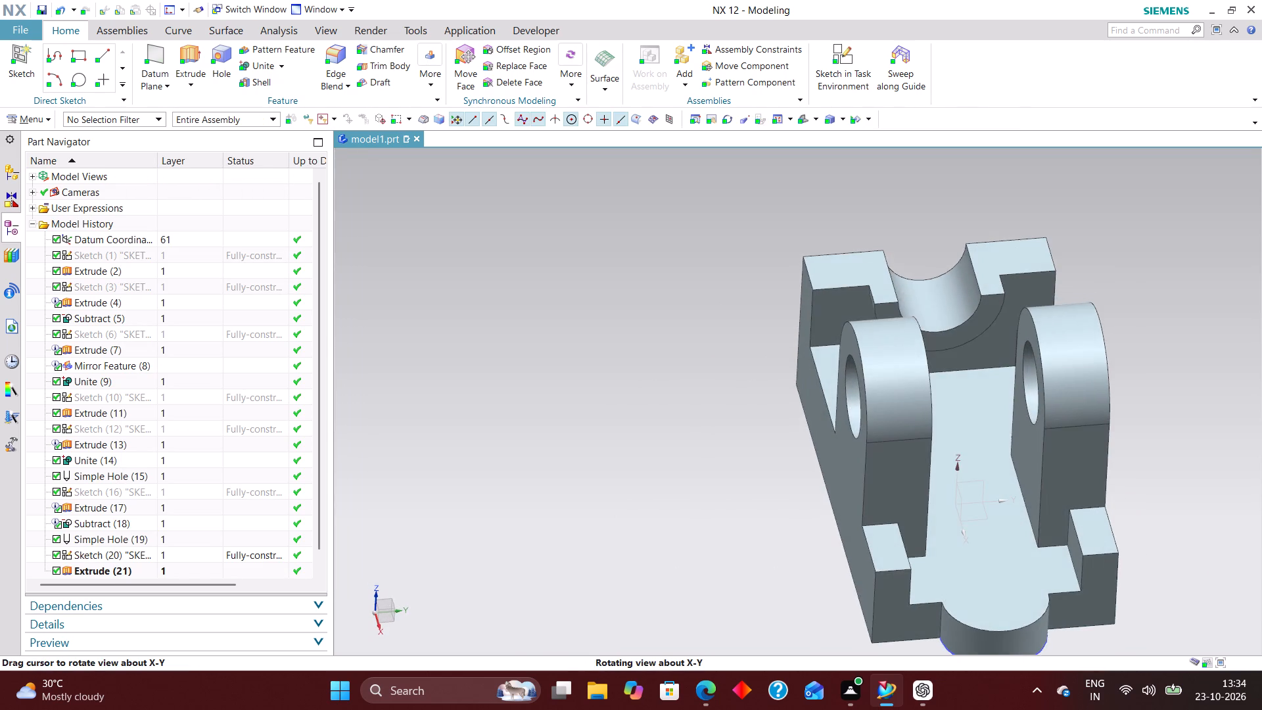
middle_click_drag(688, 481, 711, 474)
scroll(737, 464, "down", 4)
middle_click_drag(748, 566, 798, 626)
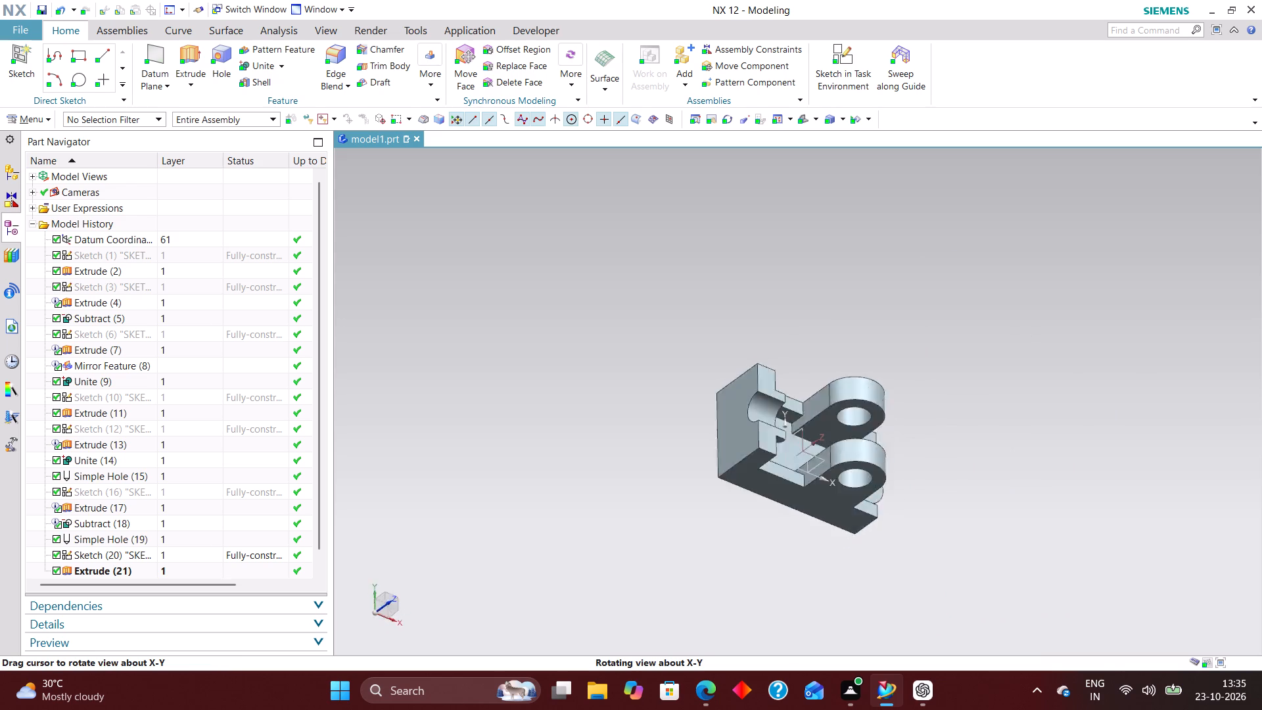
middle_click_drag(798, 626, 709, 539)
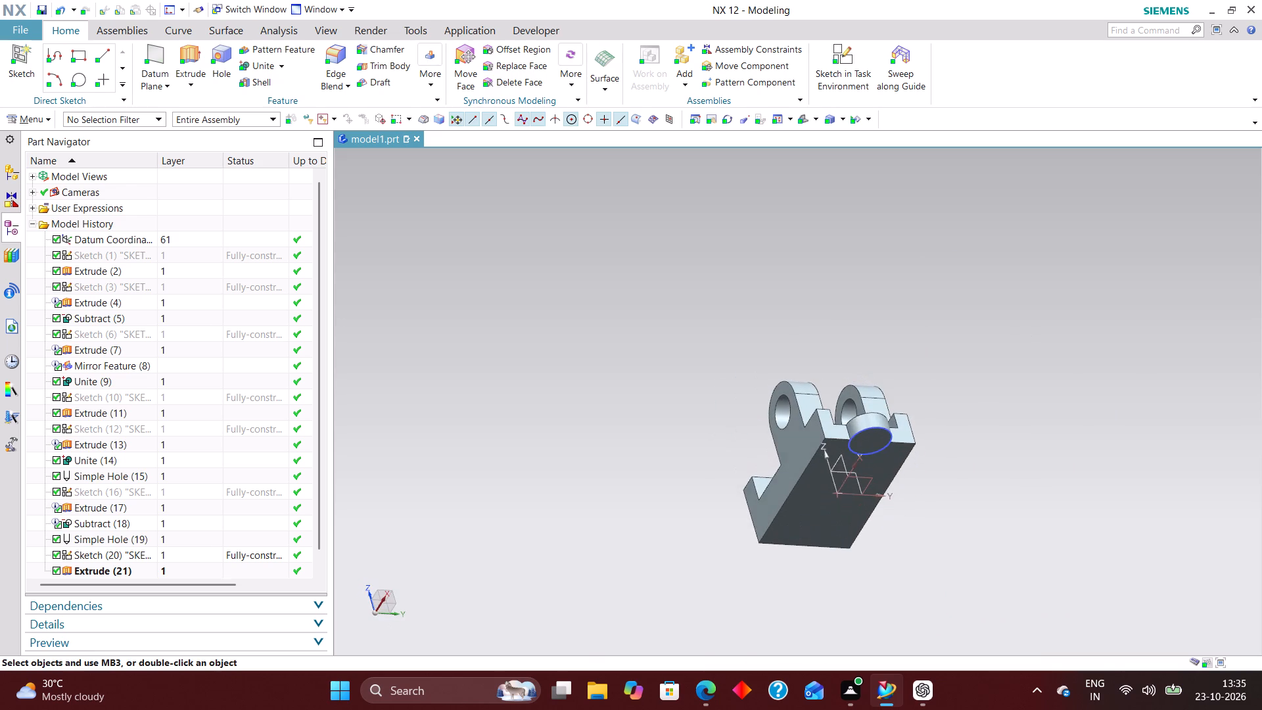
scroll(900, 444, "up", 5)
right_click_drag(867, 405, 879, 508)
Examine the bracket and its new end tab from several sides and in a temporary Y-plane section at zero offset.
scroll(1042, 415, "down", 3)
middle_click_drag(1046, 489, 1098, 543)
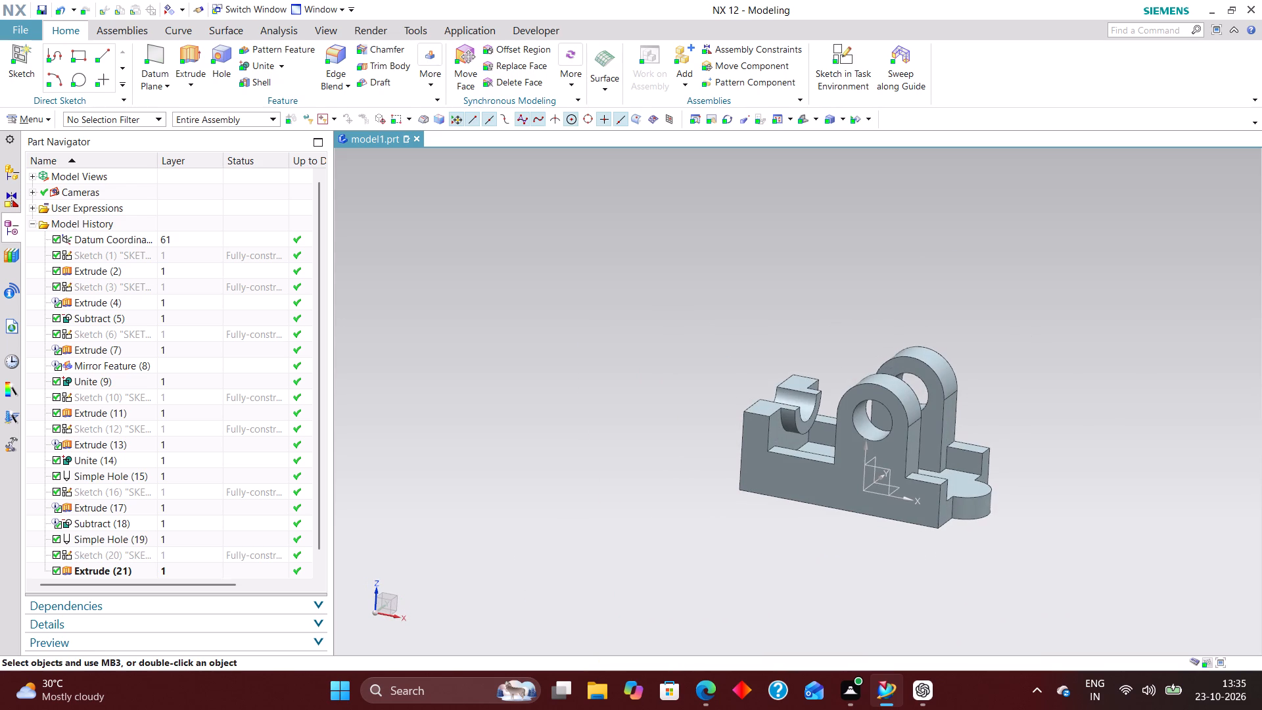
middle_click_drag(1076, 497, 1063, 504)
middle_click_drag(1062, 506, 1054, 509)
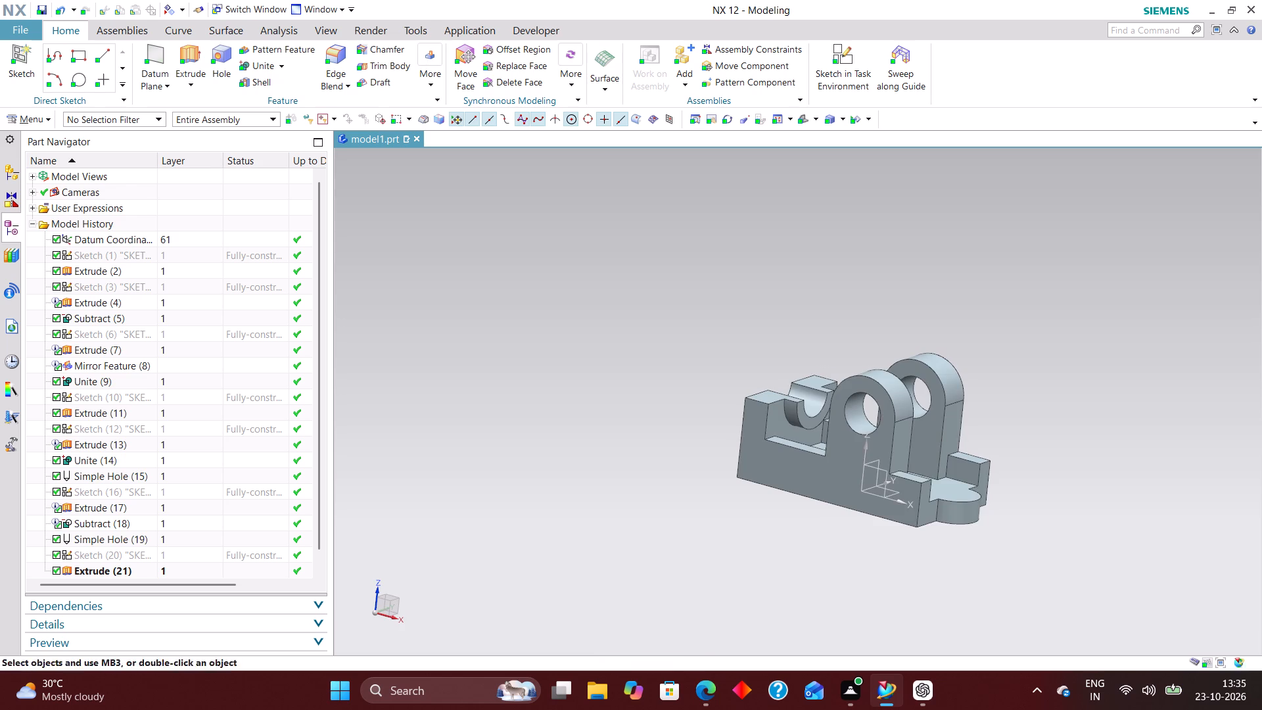
middle_click_drag(1054, 509, 1053, 509)
middle_click(1053, 509)
right_click_drag(1088, 482, 994, 479)
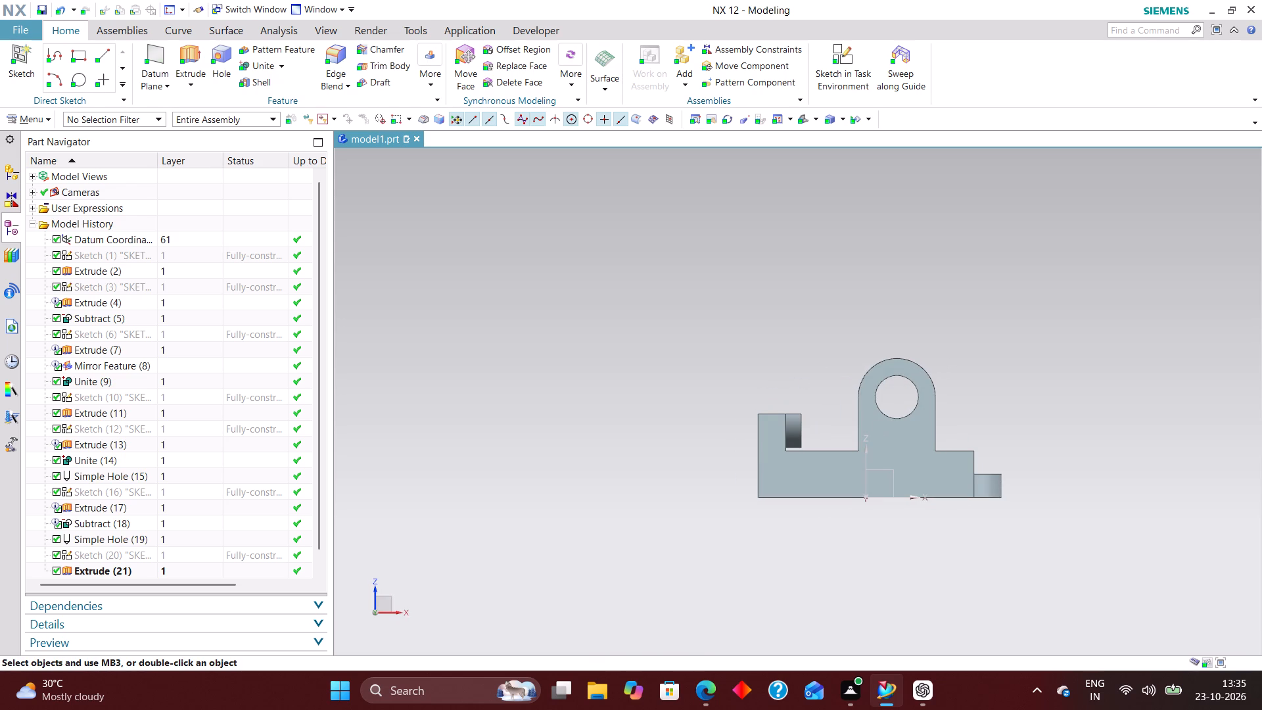
key("ctrl+h")
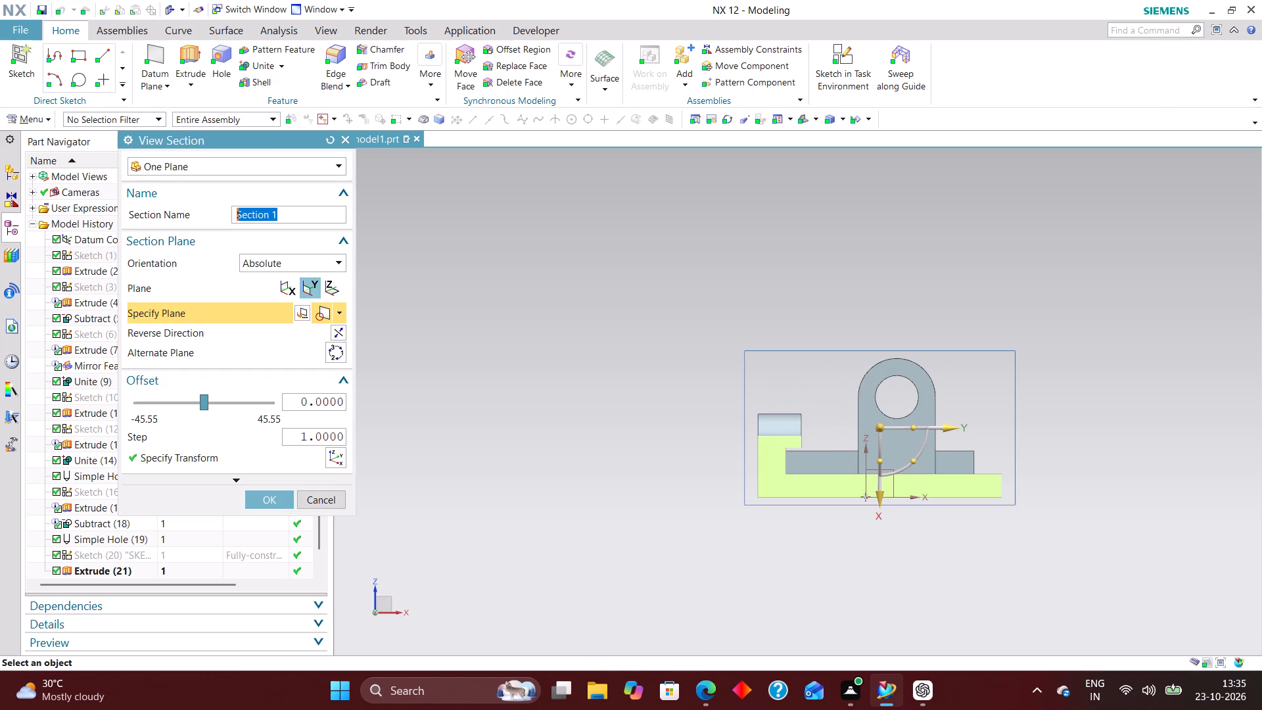
middle_click_drag(1042, 554, 939, 578)
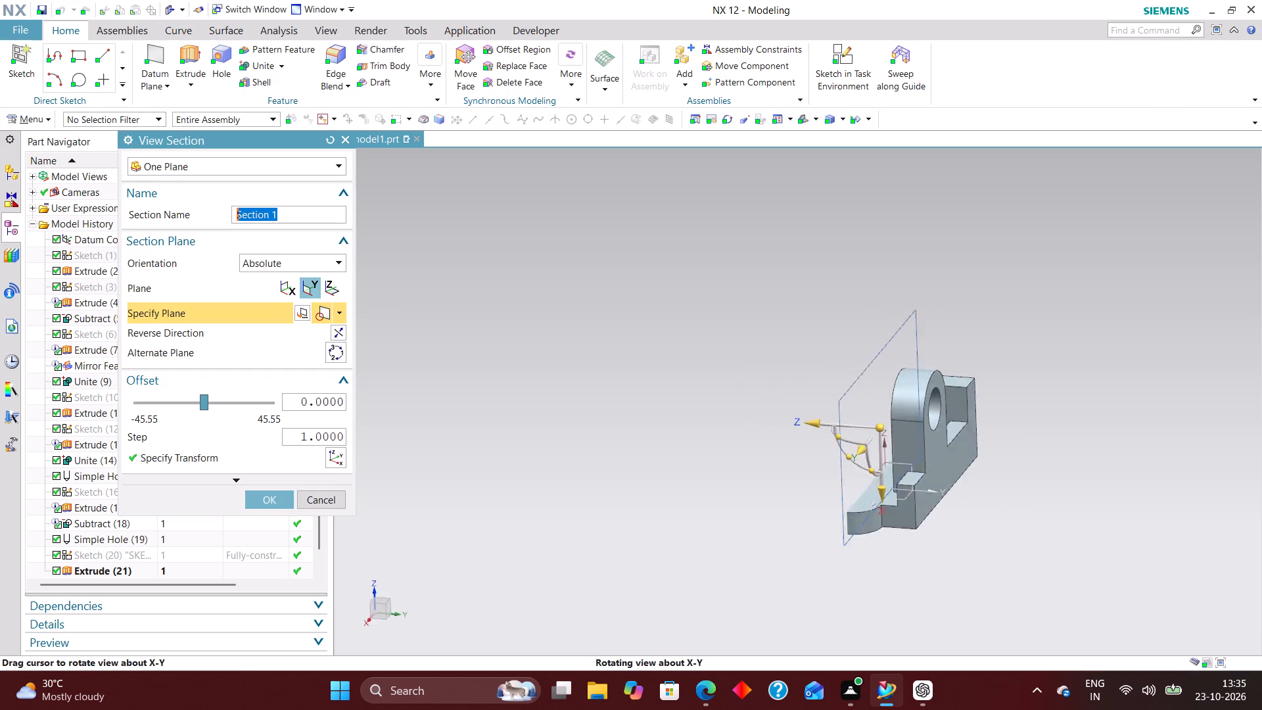
middle_click_drag(939, 578, 1037, 587)
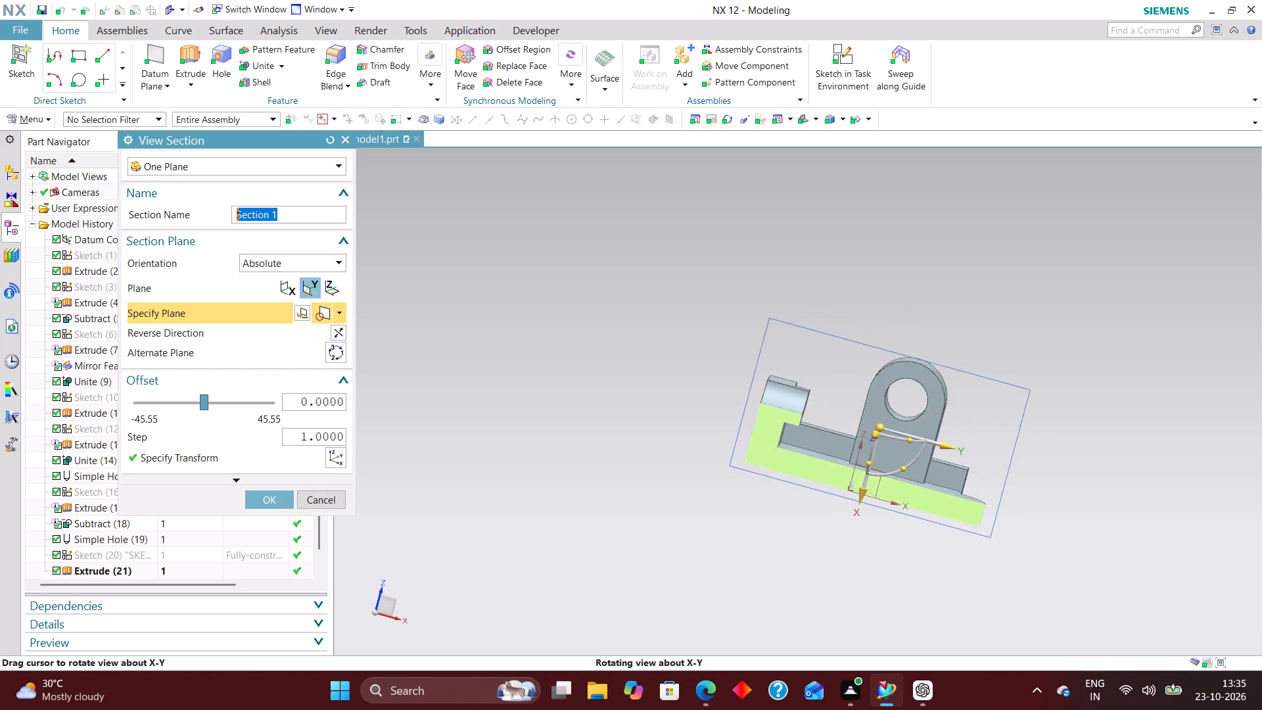
middle_click_drag(1037, 587, 1039, 595)
left_click(331, 497)
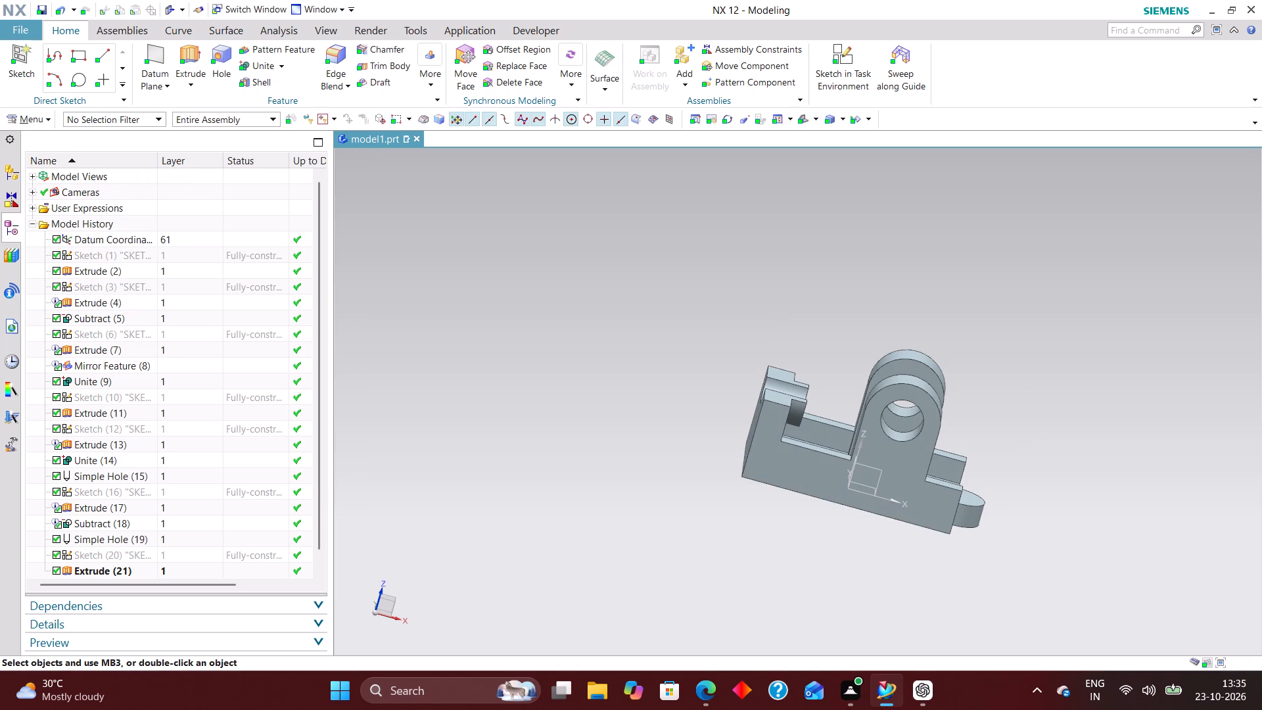
middle_click_drag(950, 569, 917, 554)
middle_click_drag(917, 554, 917, 568)
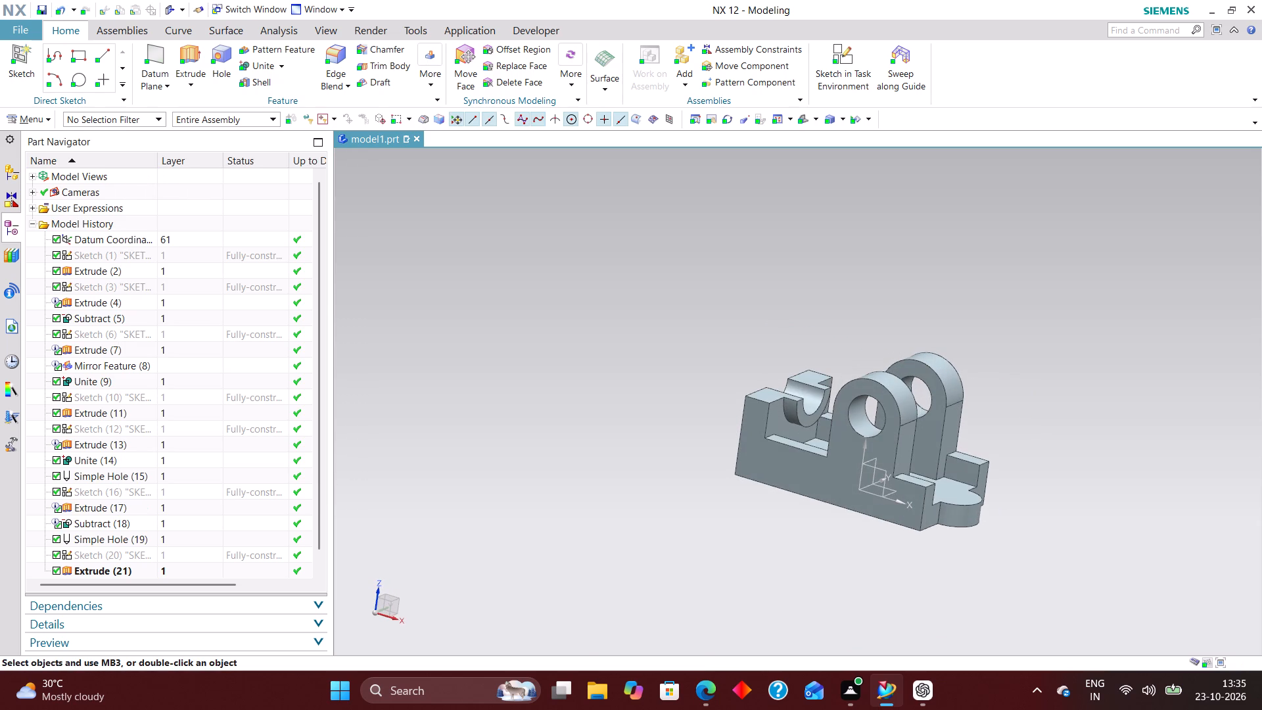
Cut a simple 22 mm diameter hole through the body, centred on the rounded end tab.
key("End")
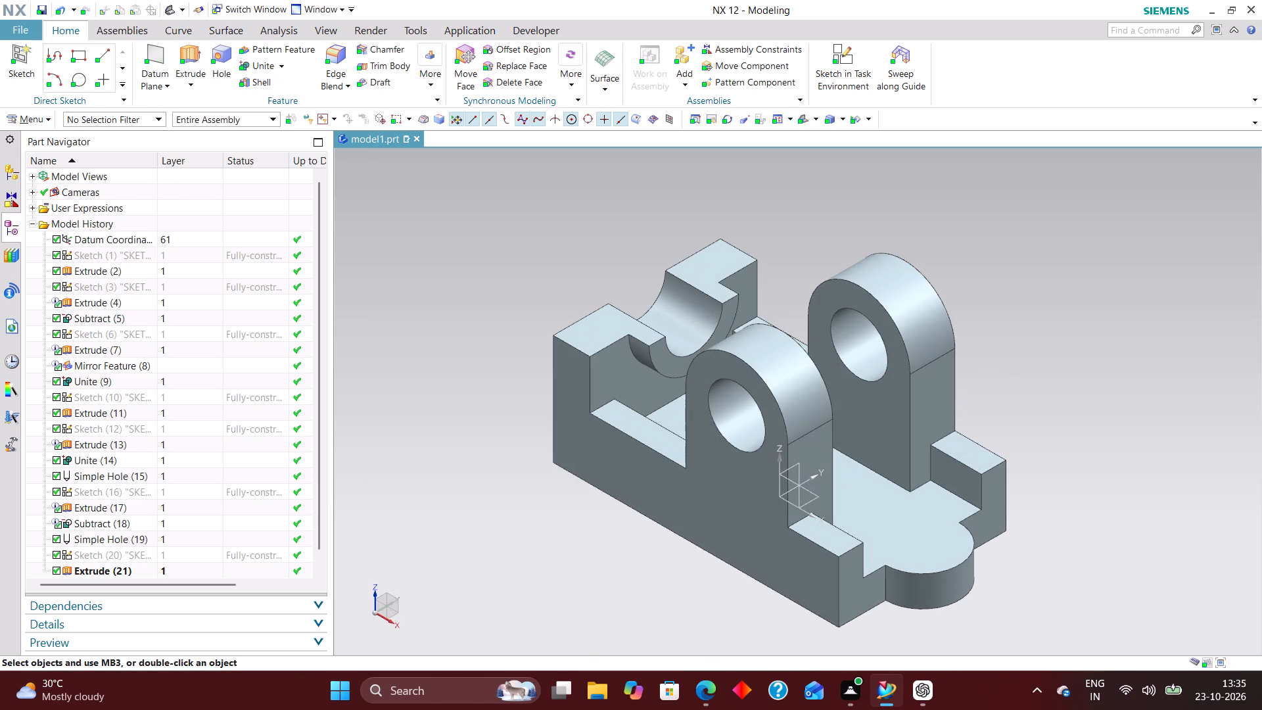
left_click(224, 55)
left_click(955, 567)
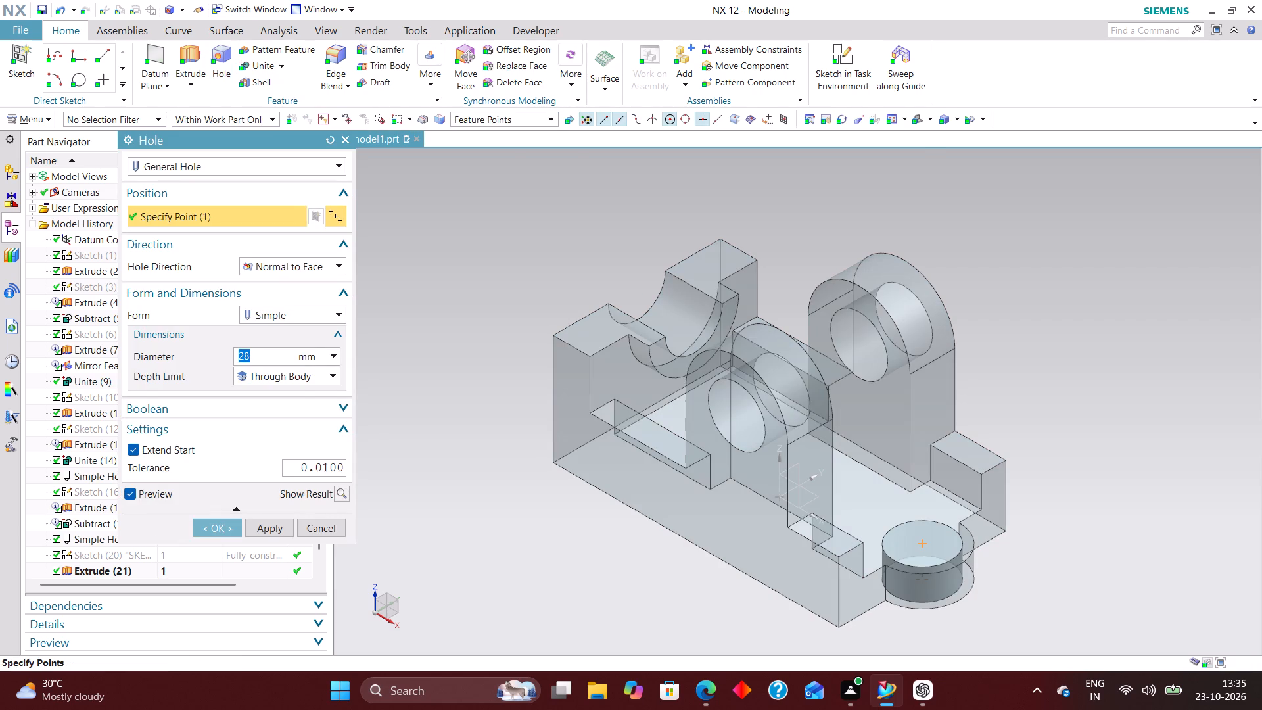
type("22")
key("Return")
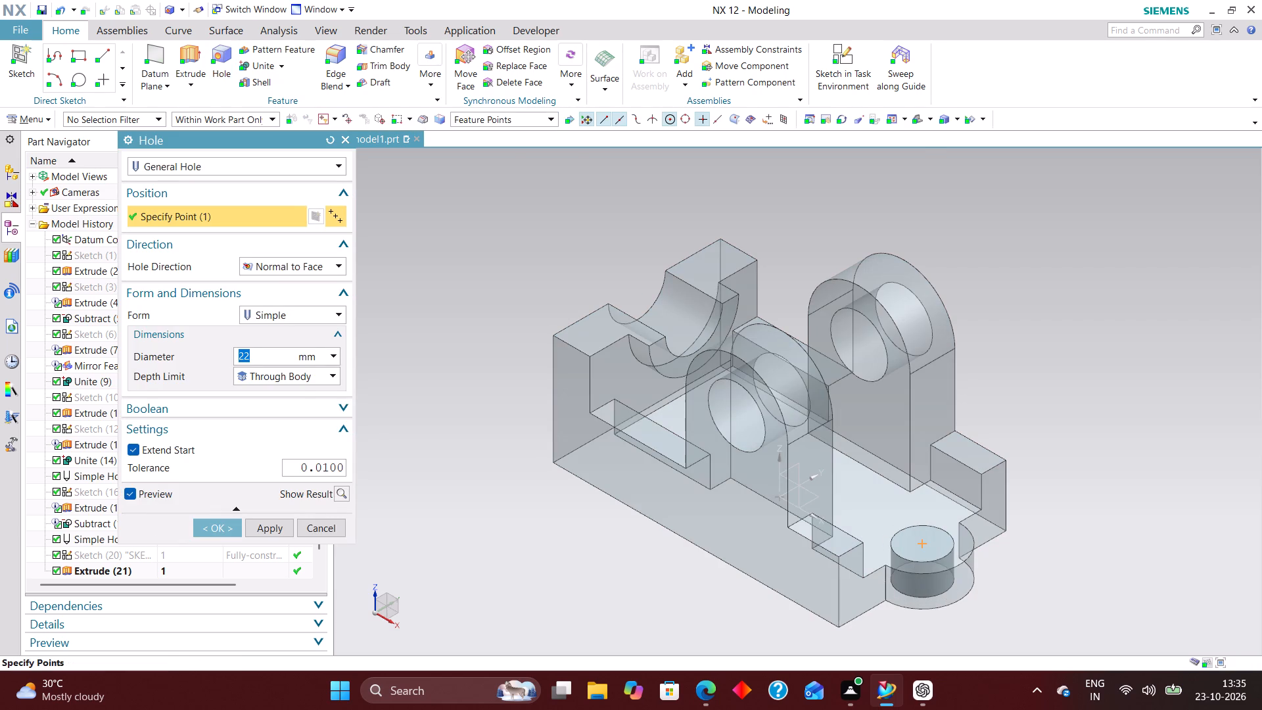
left_click(211, 528)
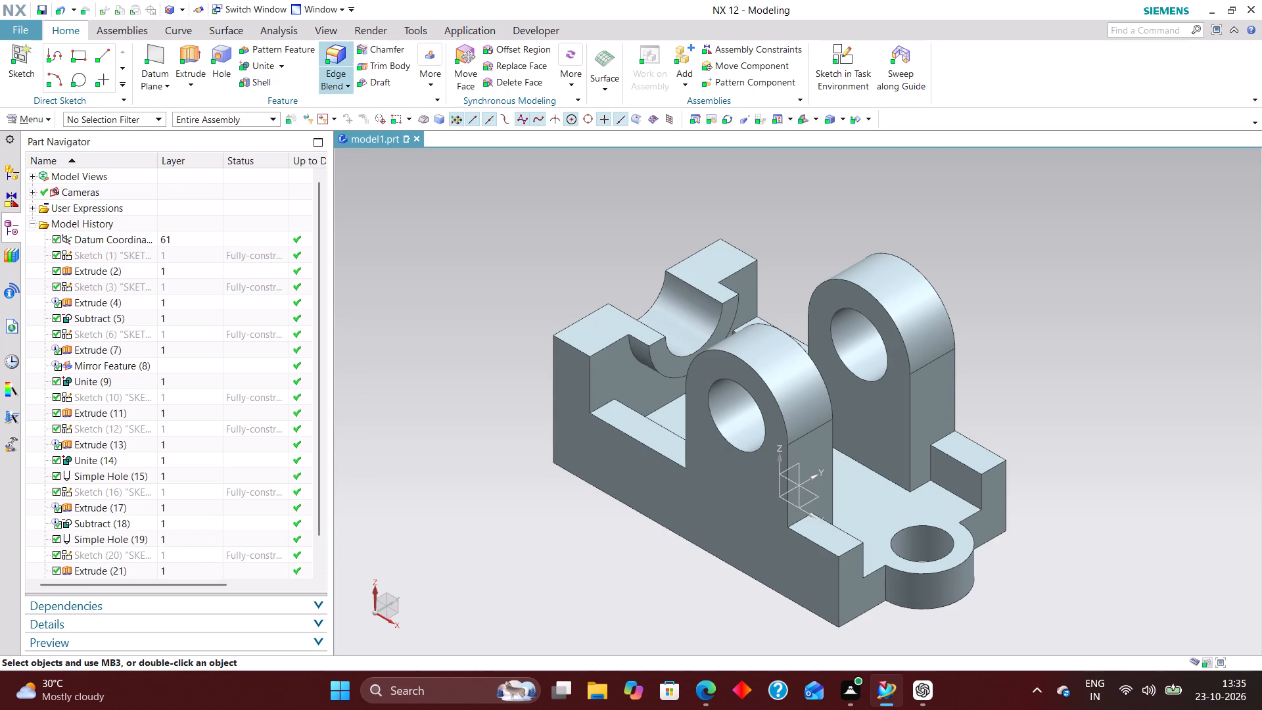
Chamfer the outer hole edge of the near lug, the matching far lug edge, the half-round saddle edge and the tab hole's top edge by 1 mm at 45°.
left_click(371, 51)
scroll(725, 435, "up", 3)
left_click(724, 435)
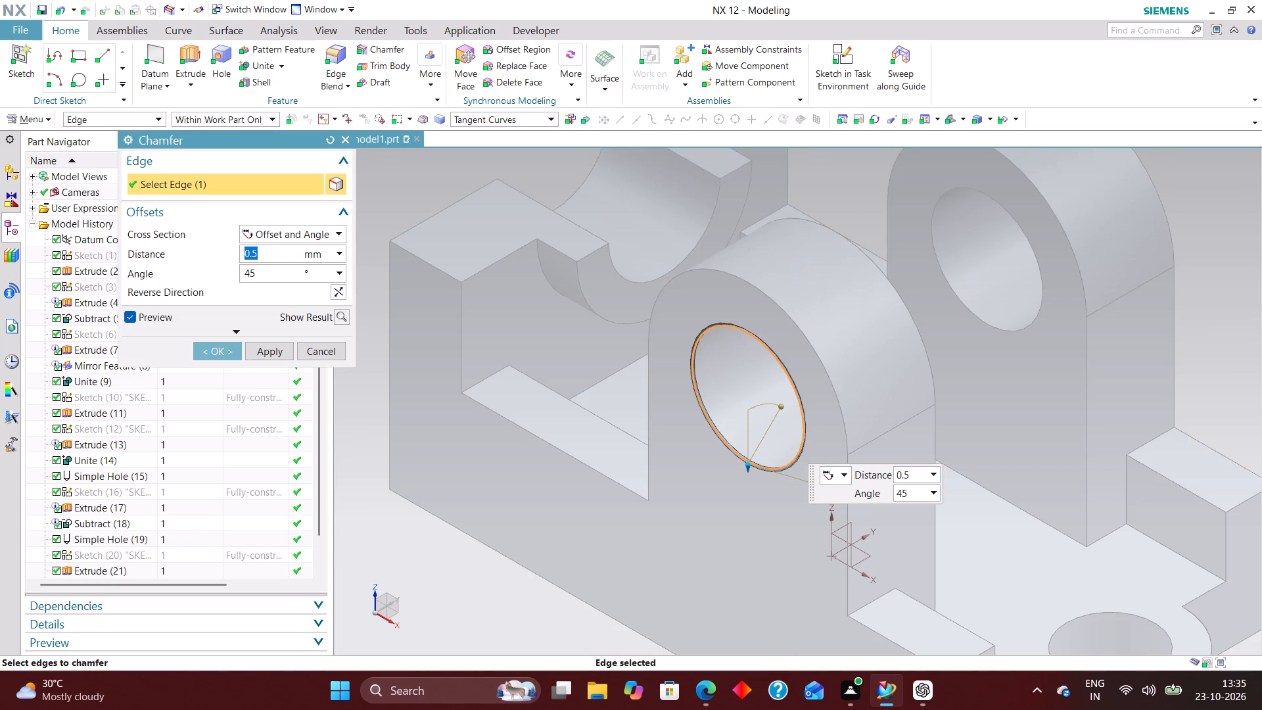
left_click(640, 282)
left_click(966, 304)
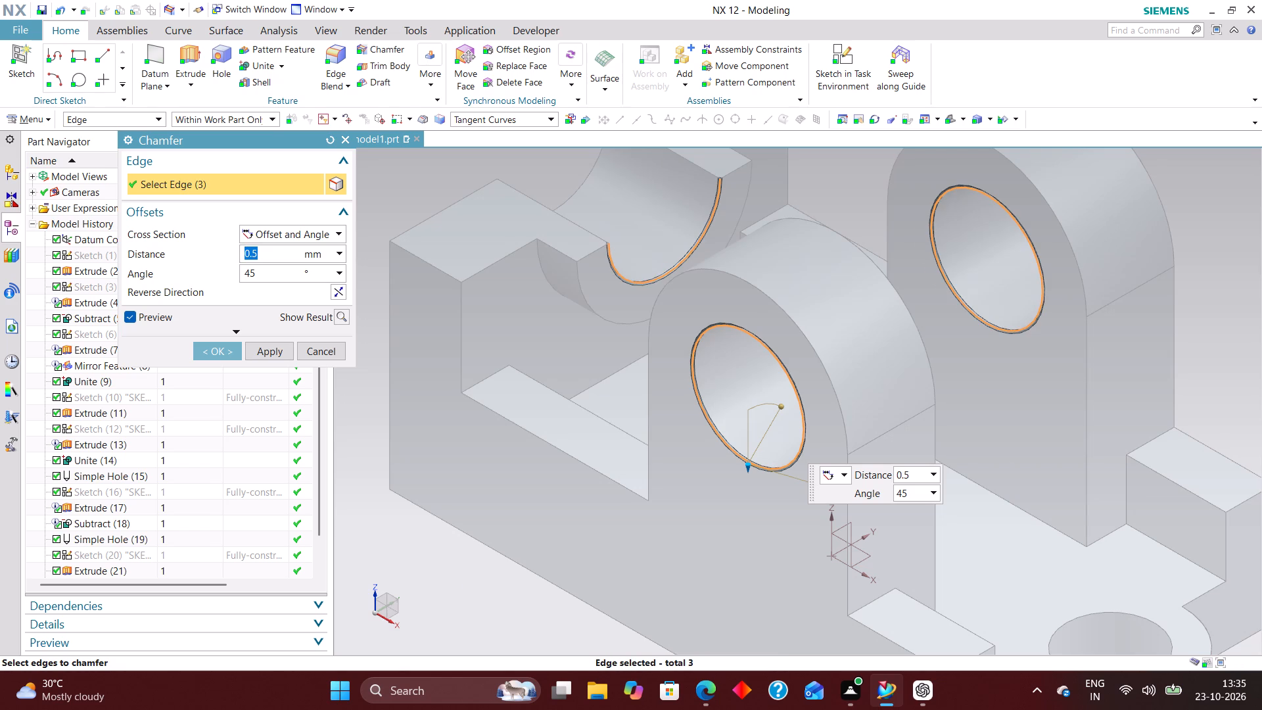
scroll(873, 241, "down", 2)
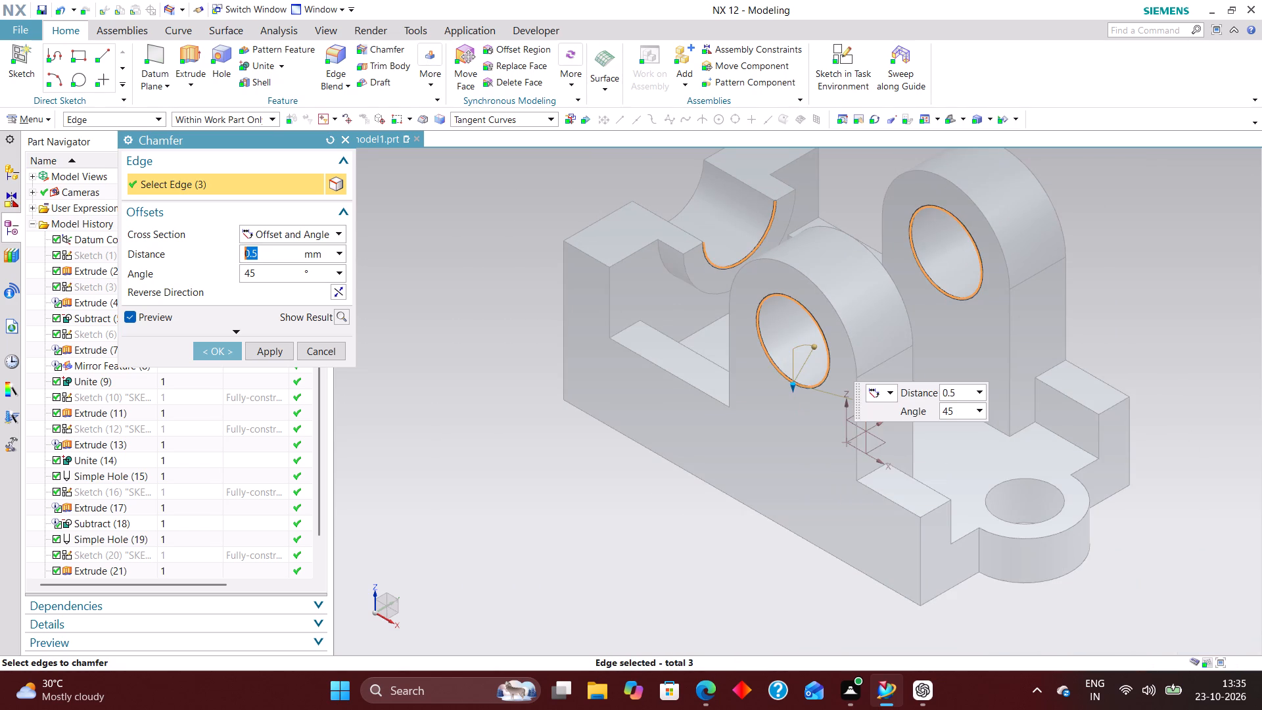
left_click(1002, 479)
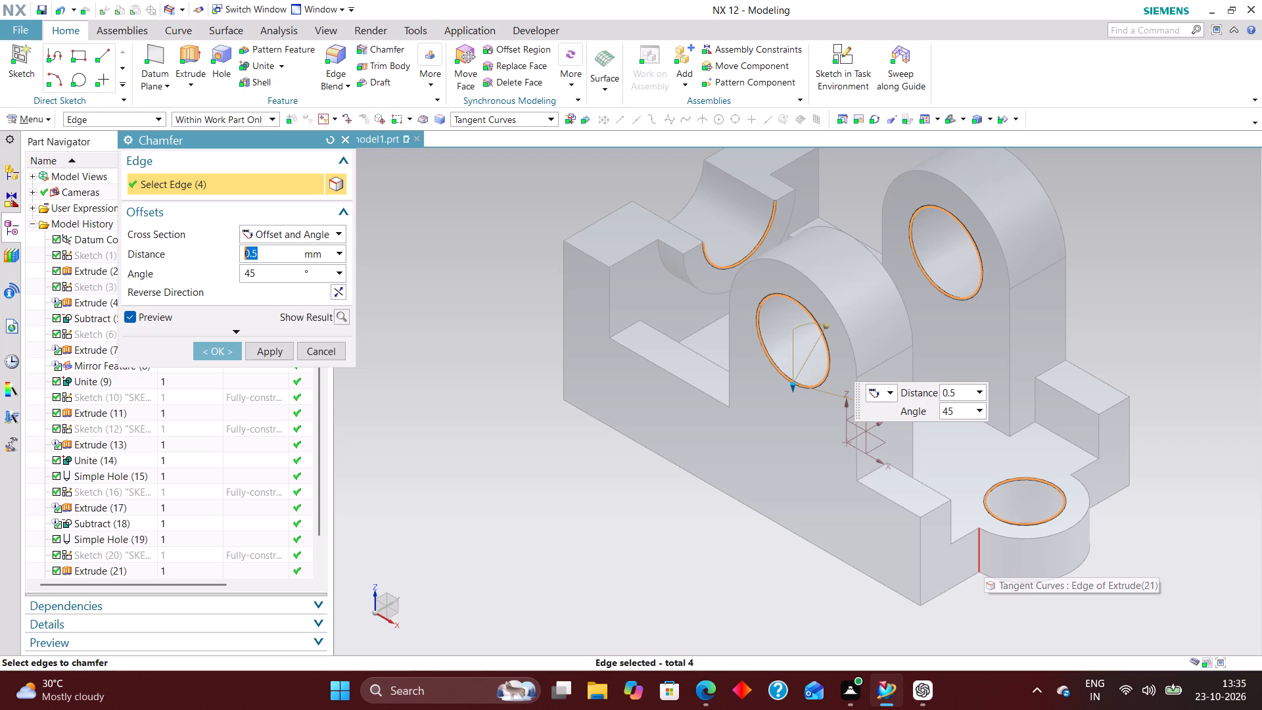
key("1")
key("Return")
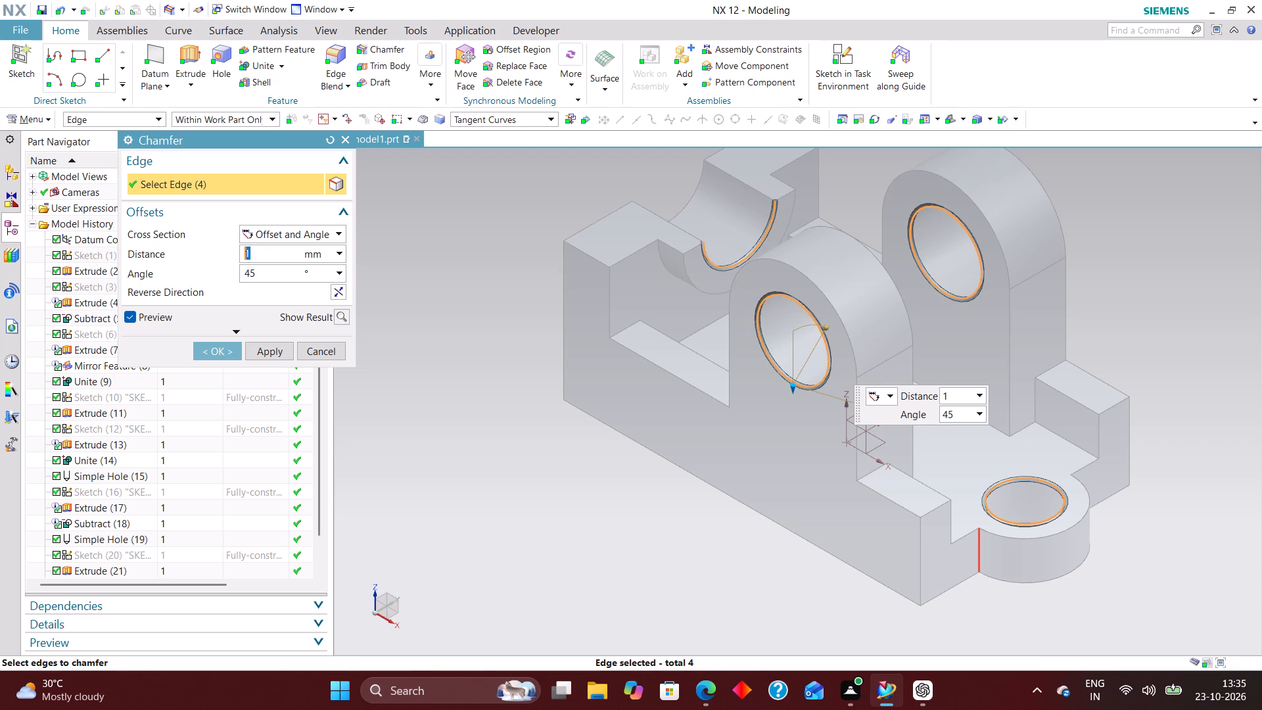
left_click(225, 352)
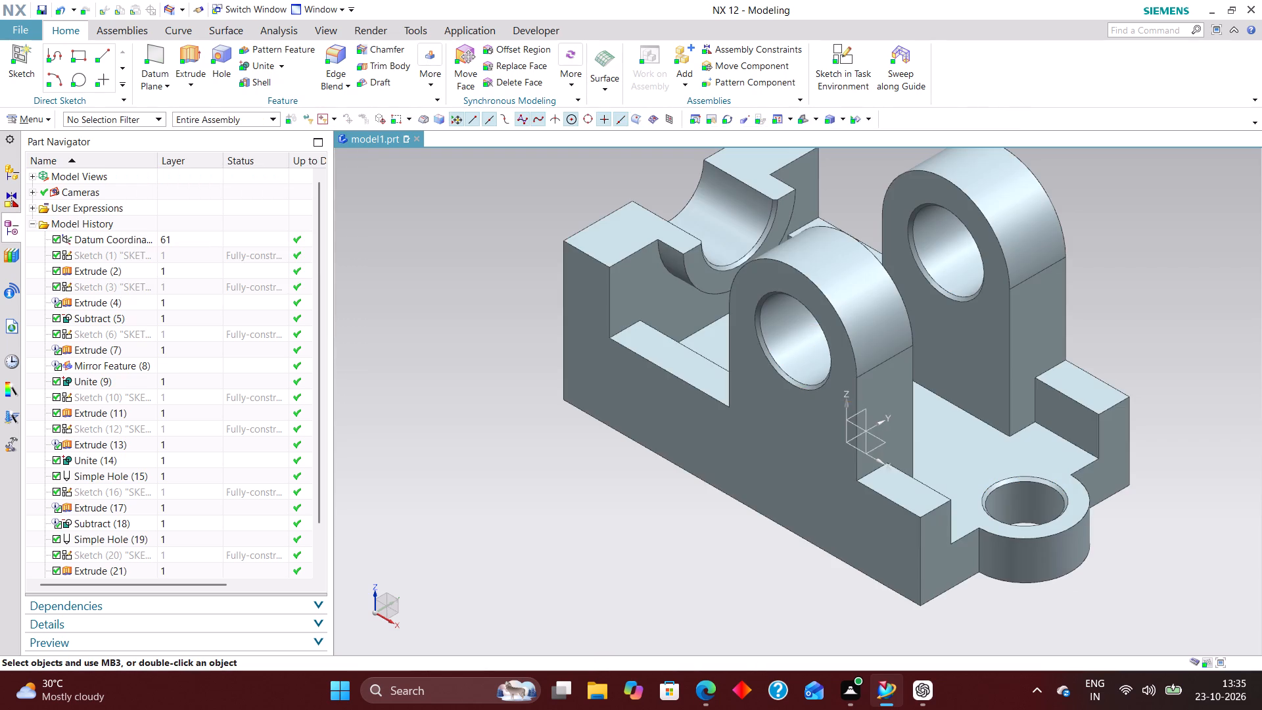
Examine the chamfered edges up close and the whole bracket from several sides, including the underside, ending in an isometric view.
scroll(789, 382, "up", 14)
scroll(802, 375, "down", 7)
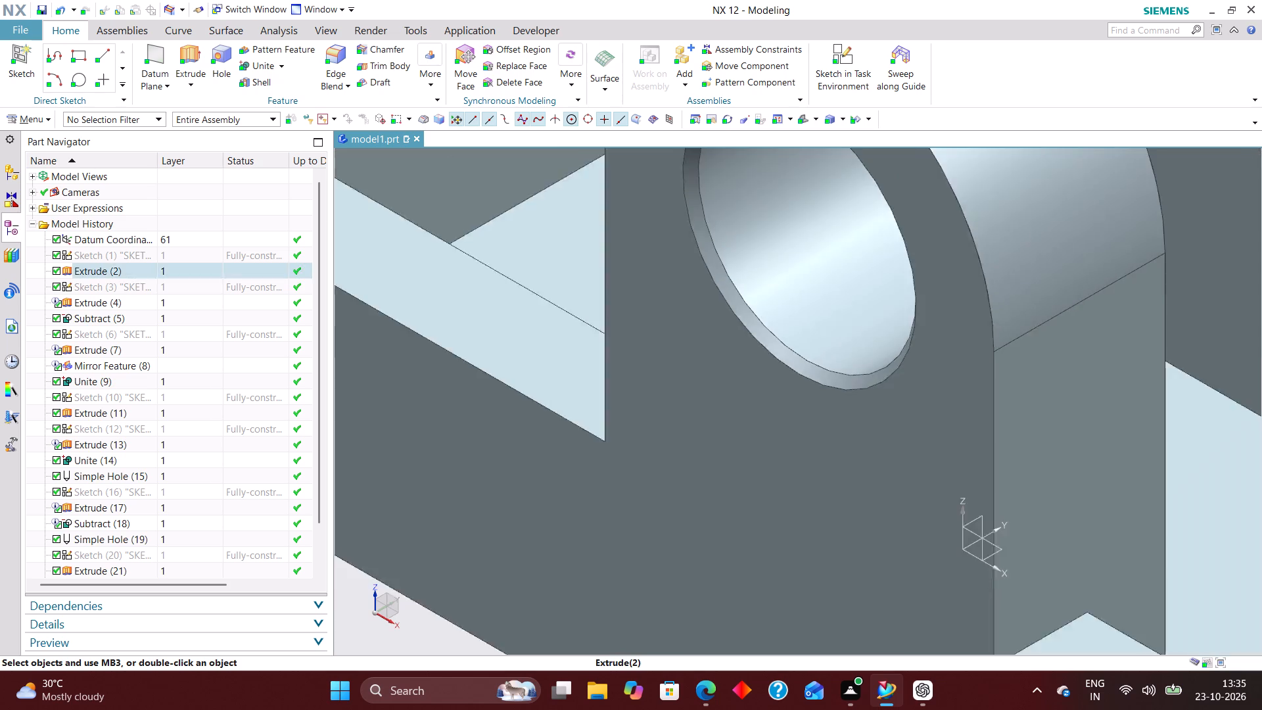
scroll(797, 381, "down", 6)
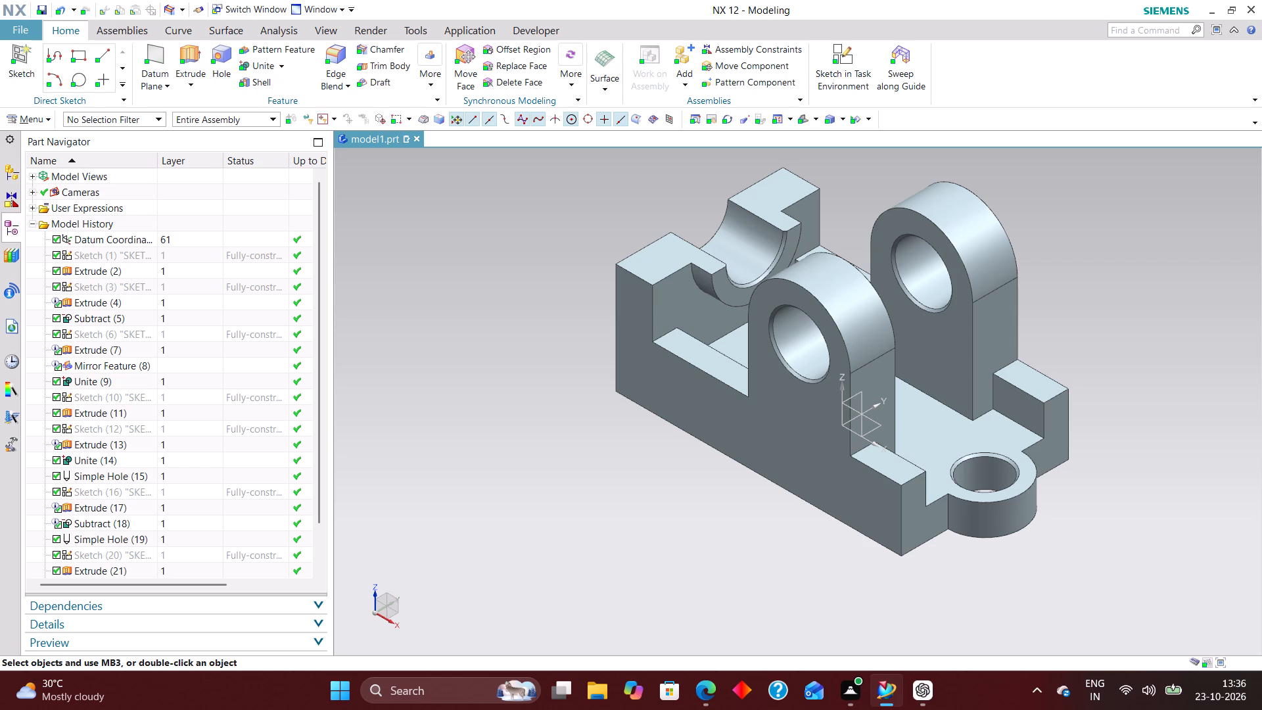
scroll(591, 407, "down", 3)
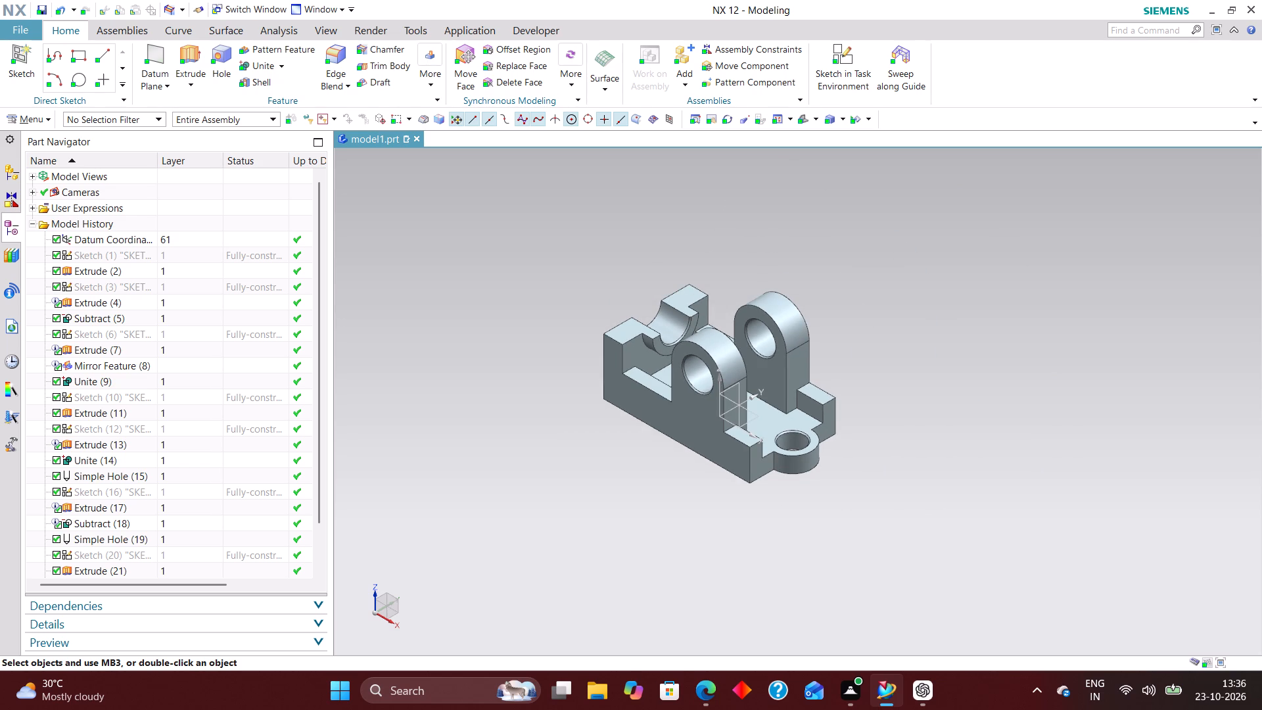
middle_click_drag(886, 555, 885, 561)
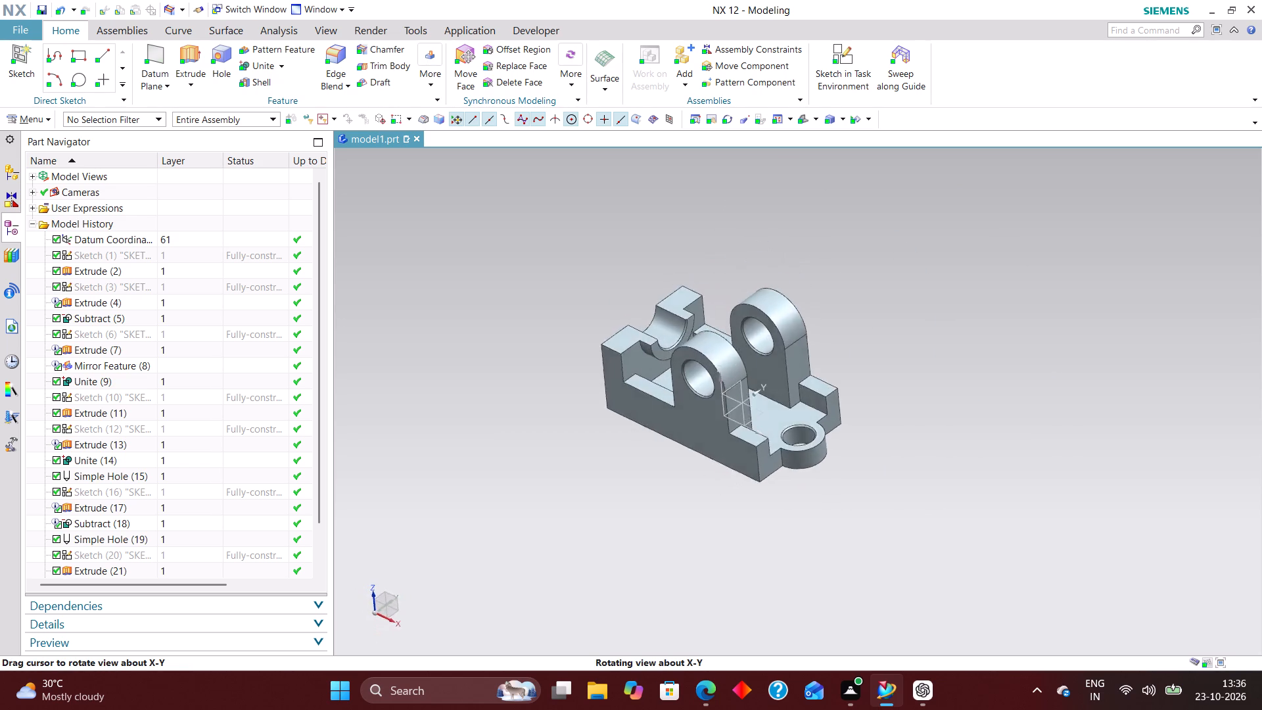
middle_click_drag(885, 561, 881, 529)
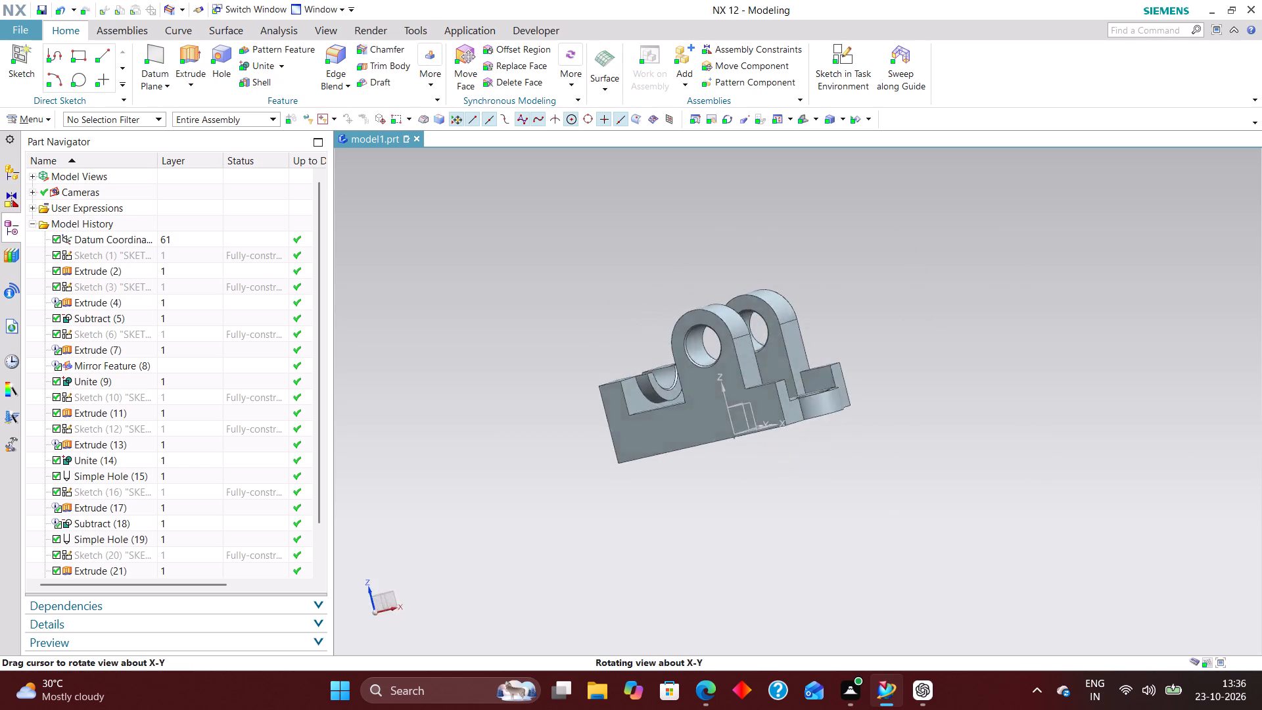
middle_click_drag(881, 529, 932, 524)
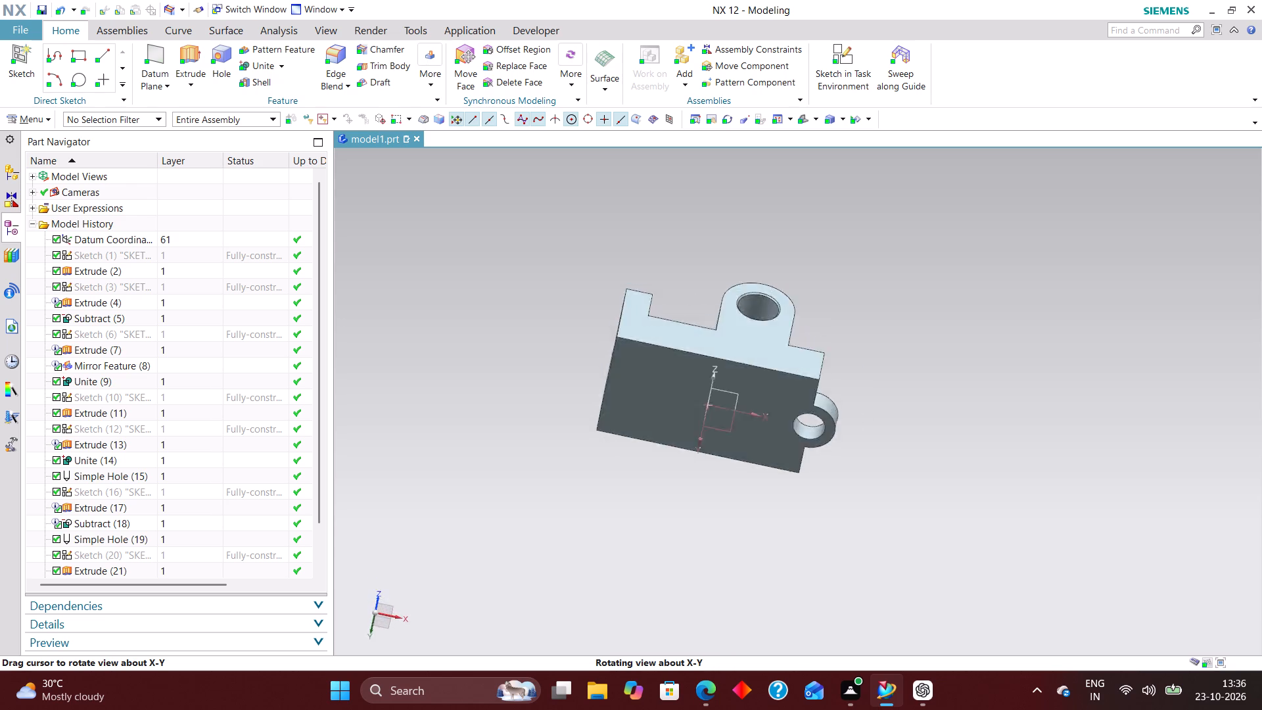
middle_click_drag(932, 524, 891, 575)
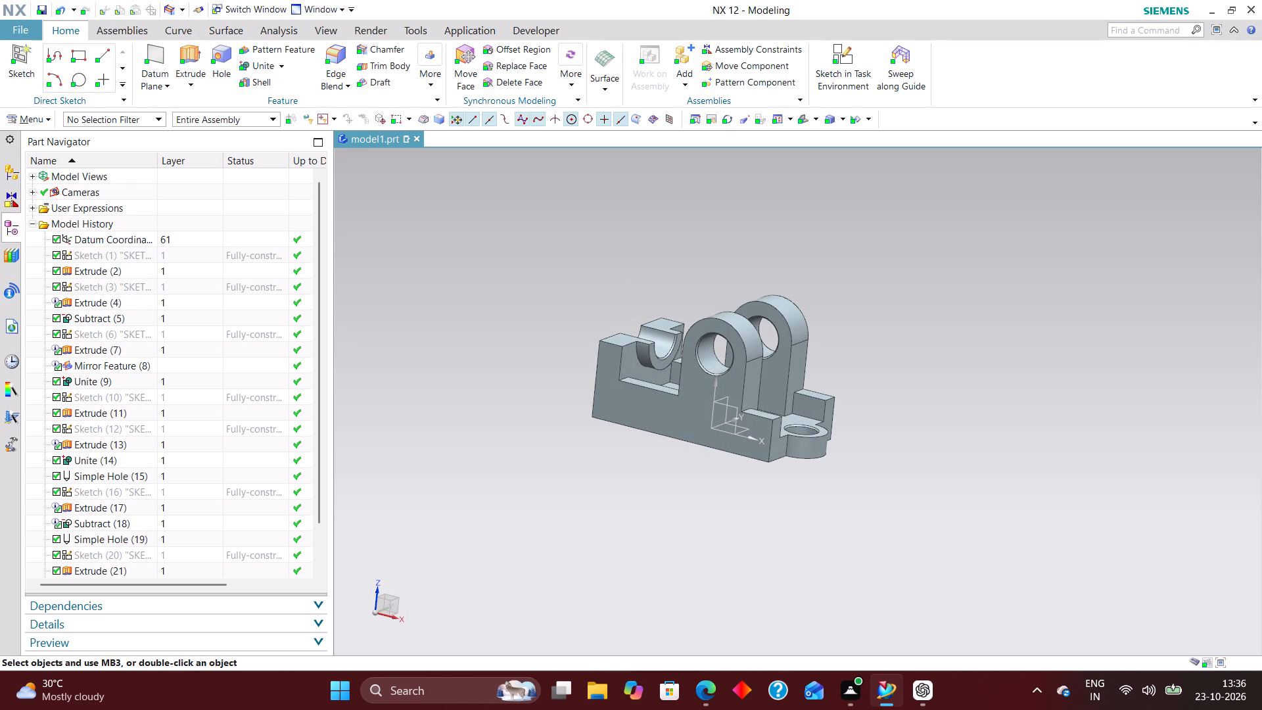
key("End")
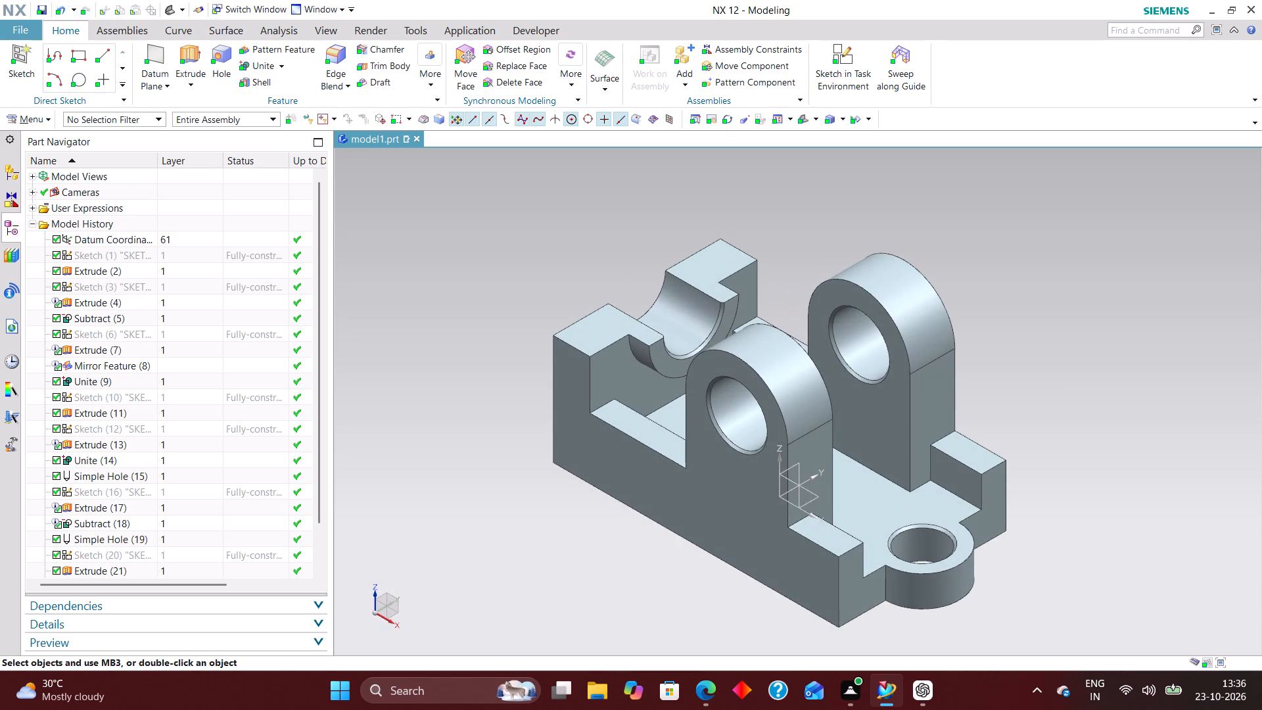
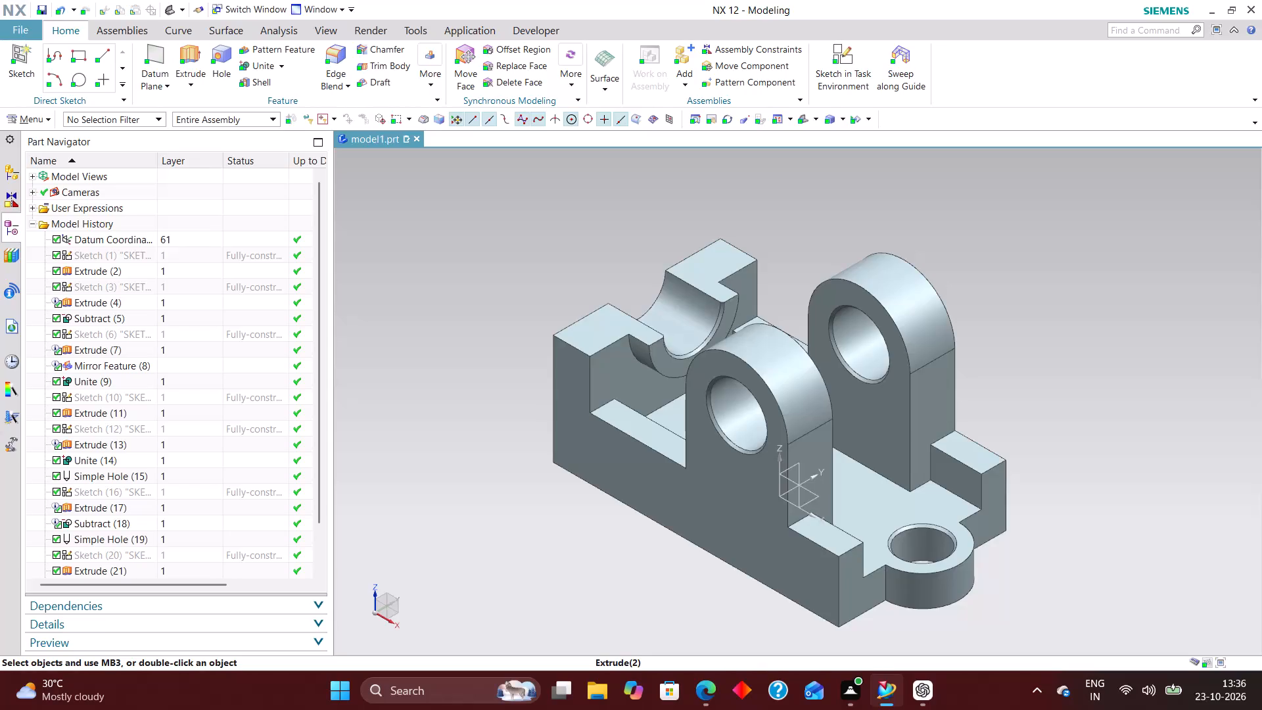
Move the datum coordinate system to layer 220.
left_click(181, 239)
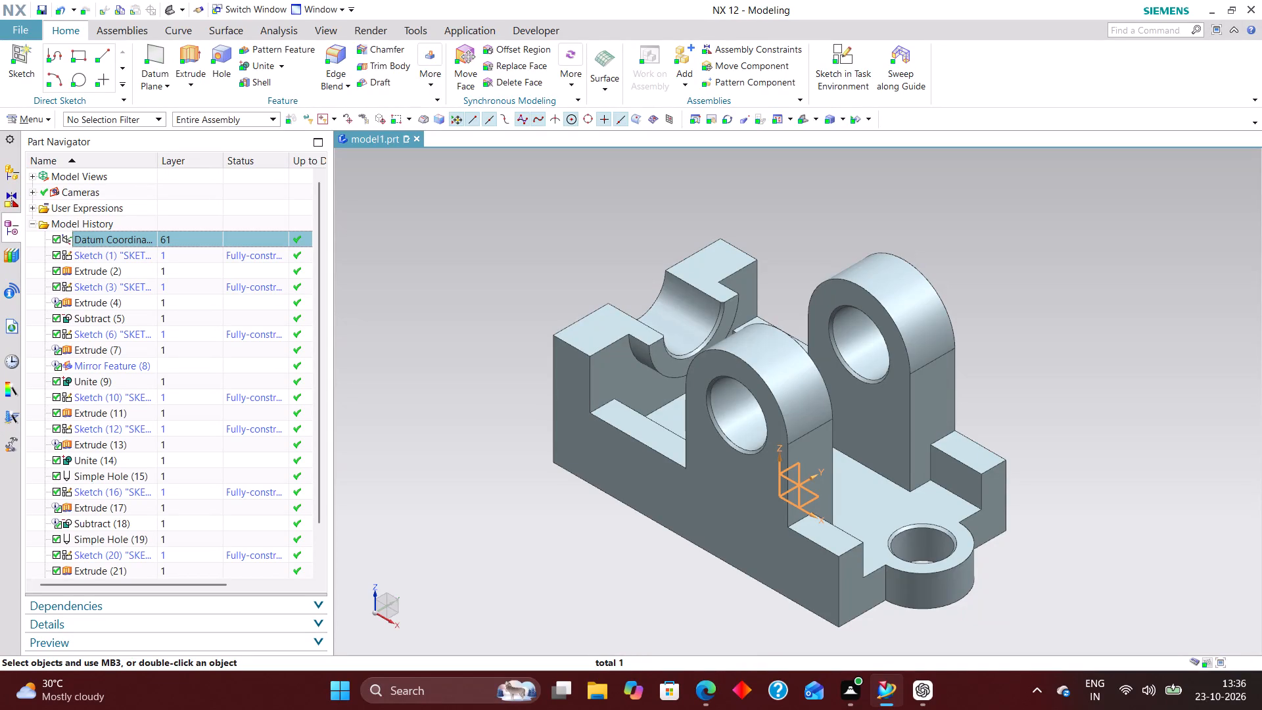
key("ctrl+j")
type("22")
left_click_drag(314, 214, 314, 213)
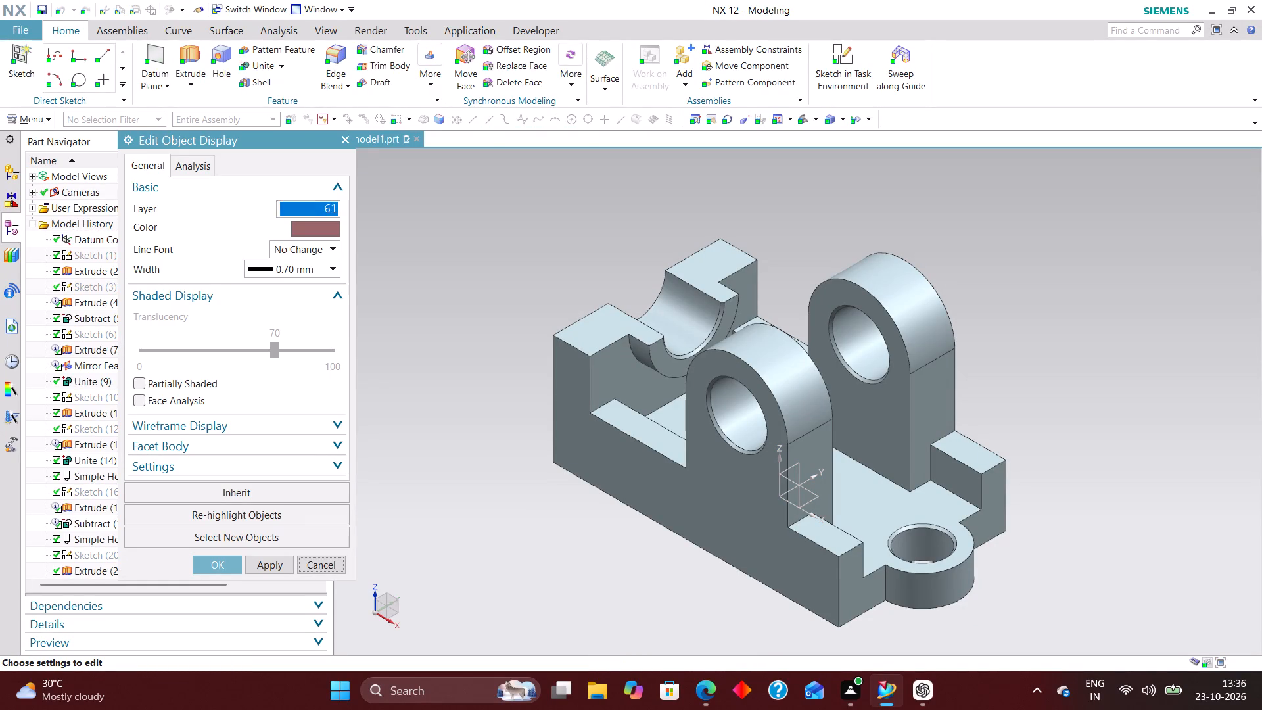
left_click_drag(314, 213, 392, 214)
type("20")
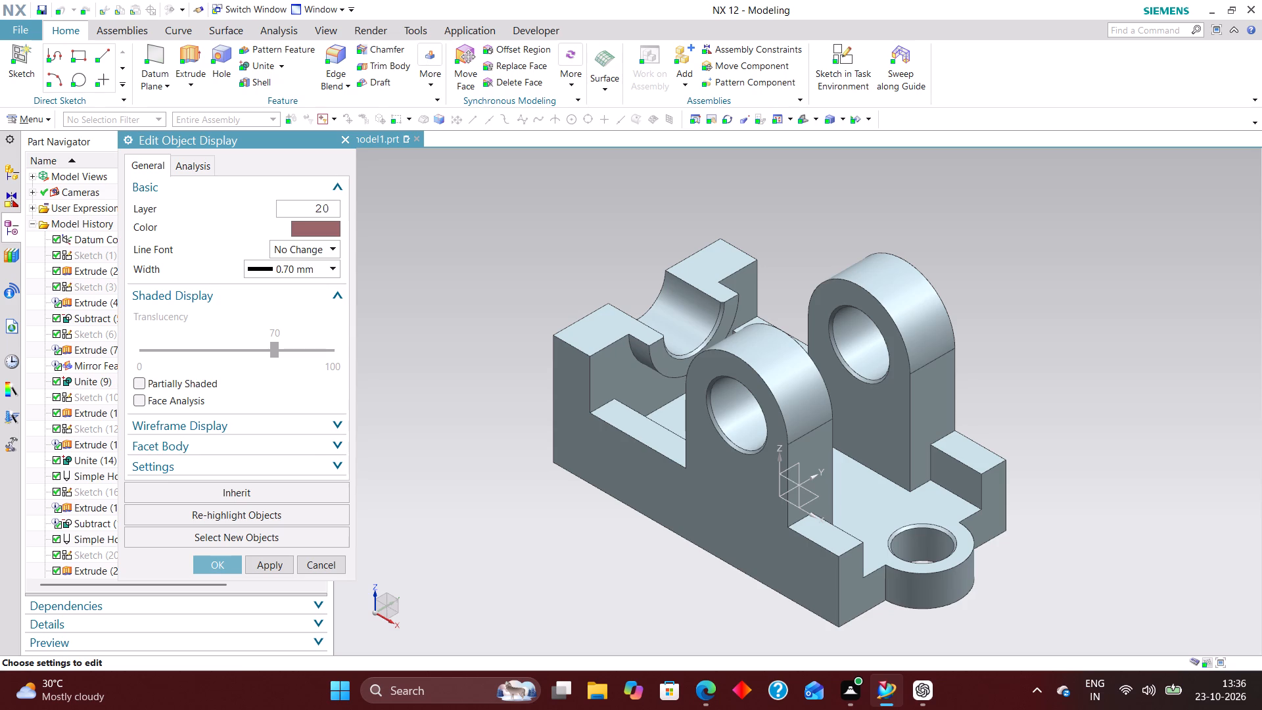
key("BackSpace")
type("20")
key("Return")
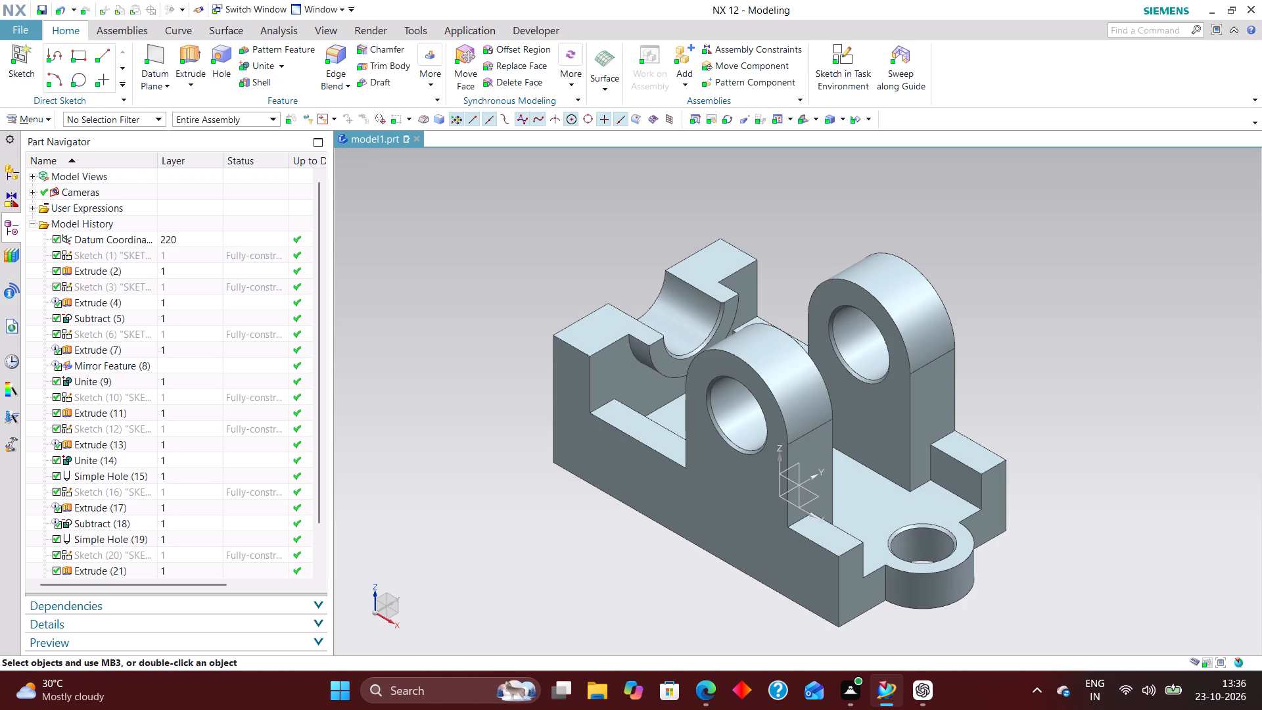
Move the base profile sketch, Sketch (1), to layer 11.
left_click(181, 256)
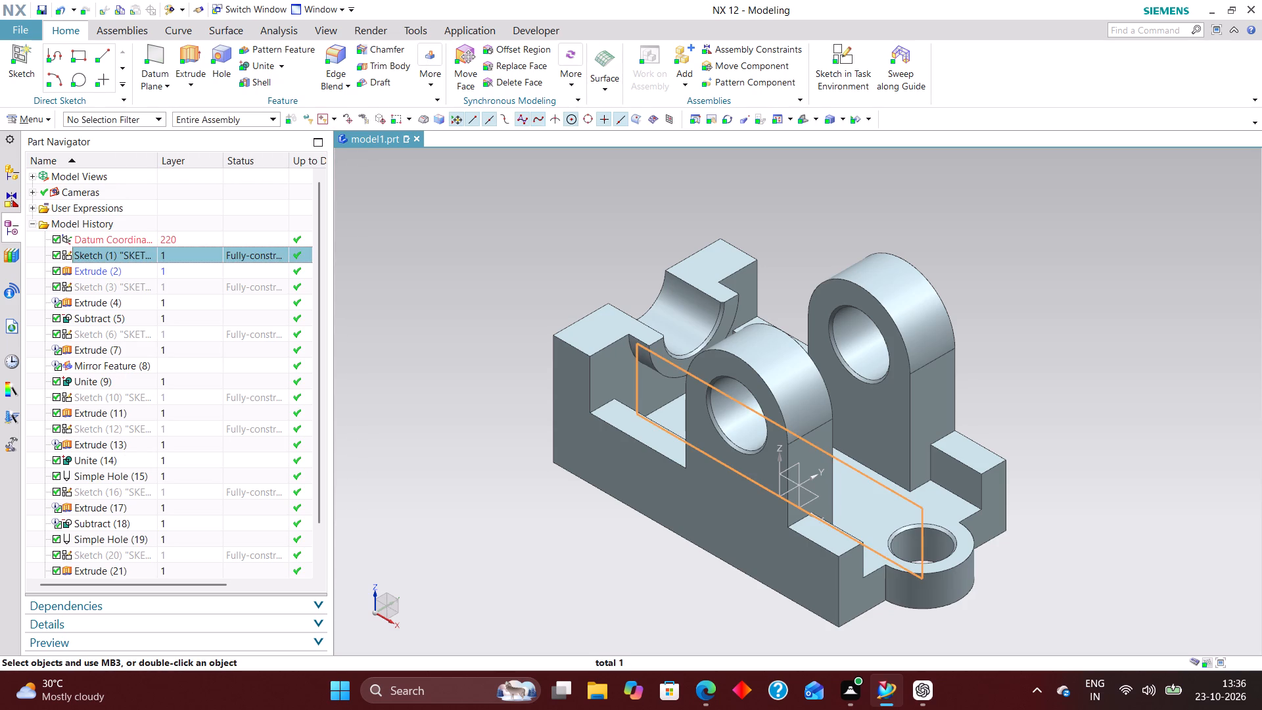
key("ctrl+j")
type("11")
key("Return")
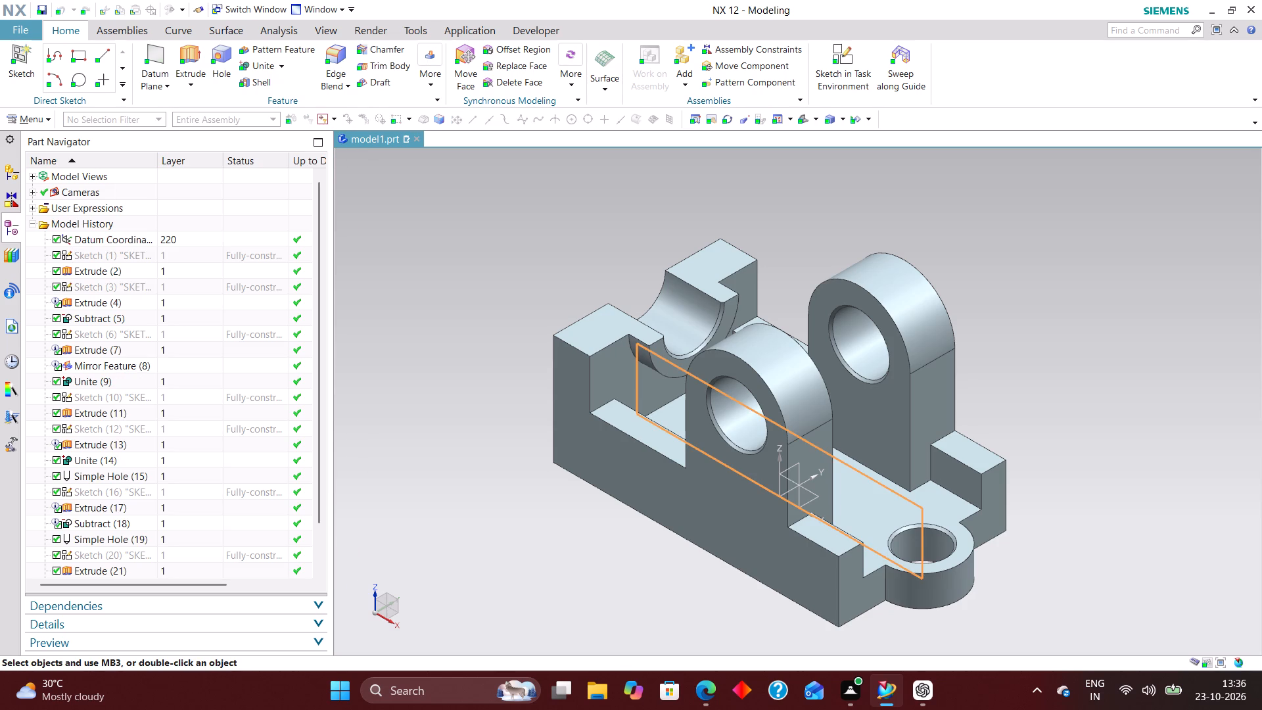
left_click(175, 259)
Move the bracket's solid body to layer 2, selecting it through its base extrusion, Extrude (2).
left_click(175, 270)
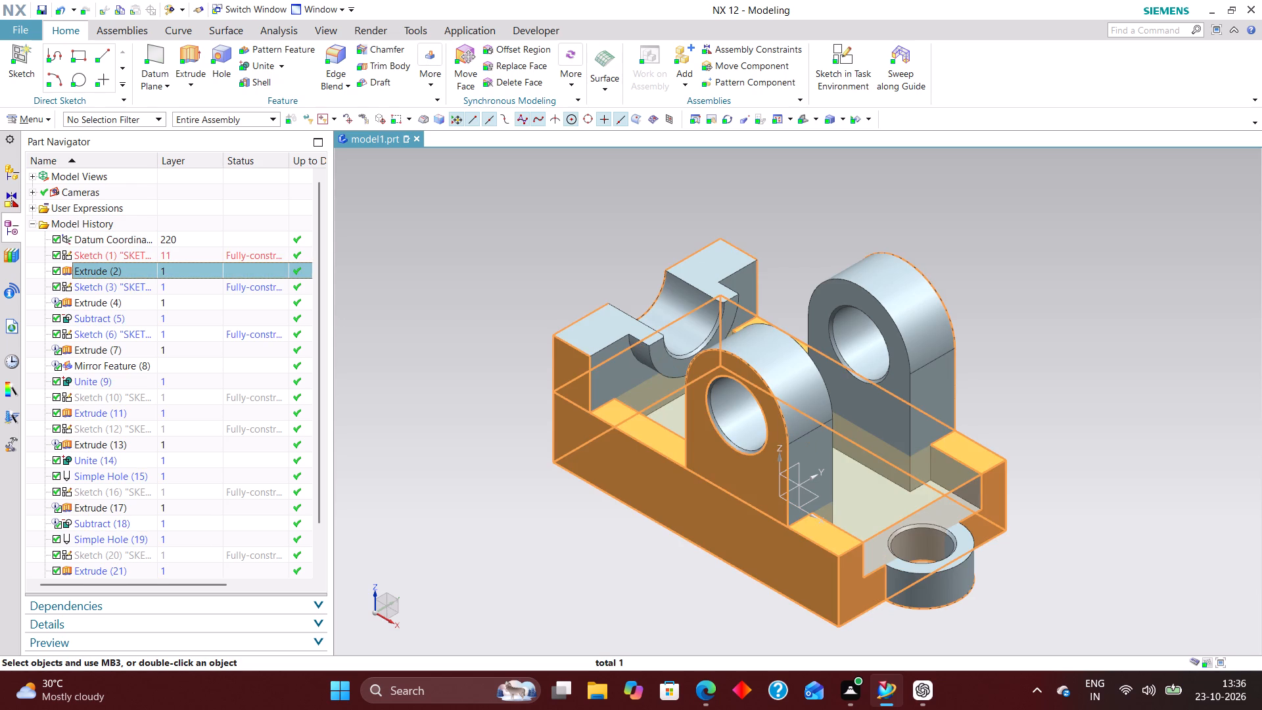
key("ctrl+j")
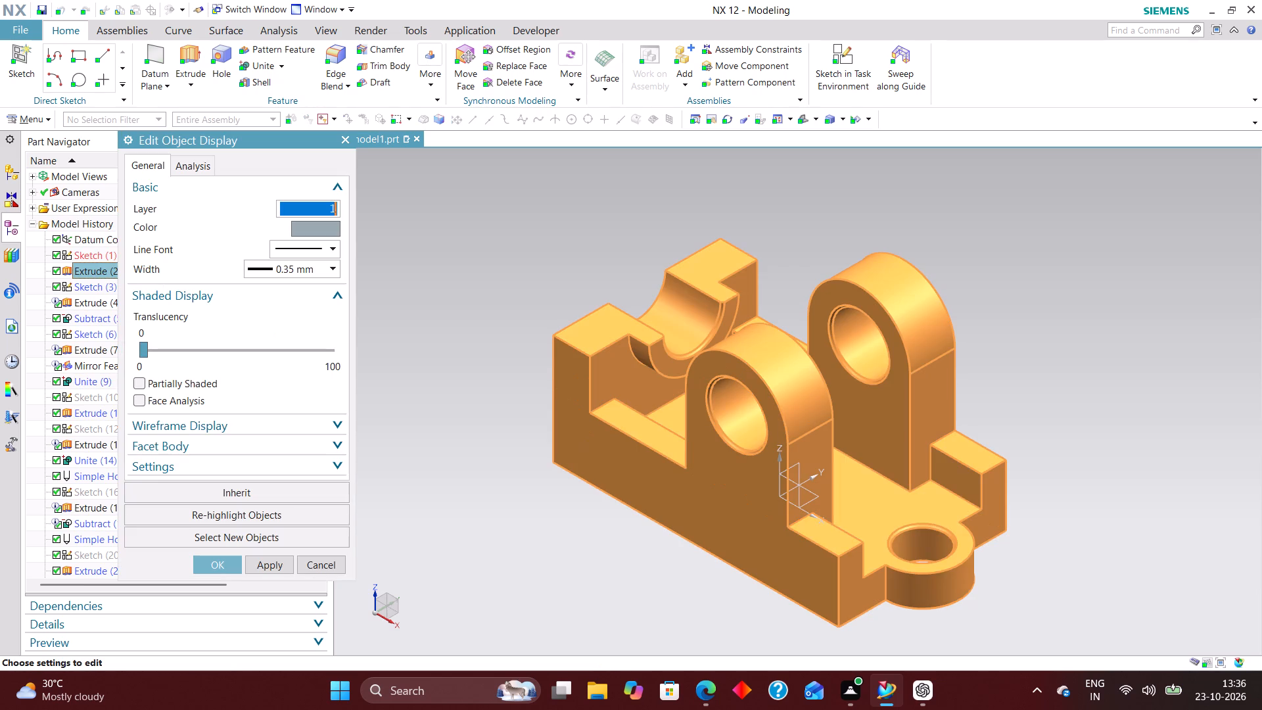
key("2")
key("Return")
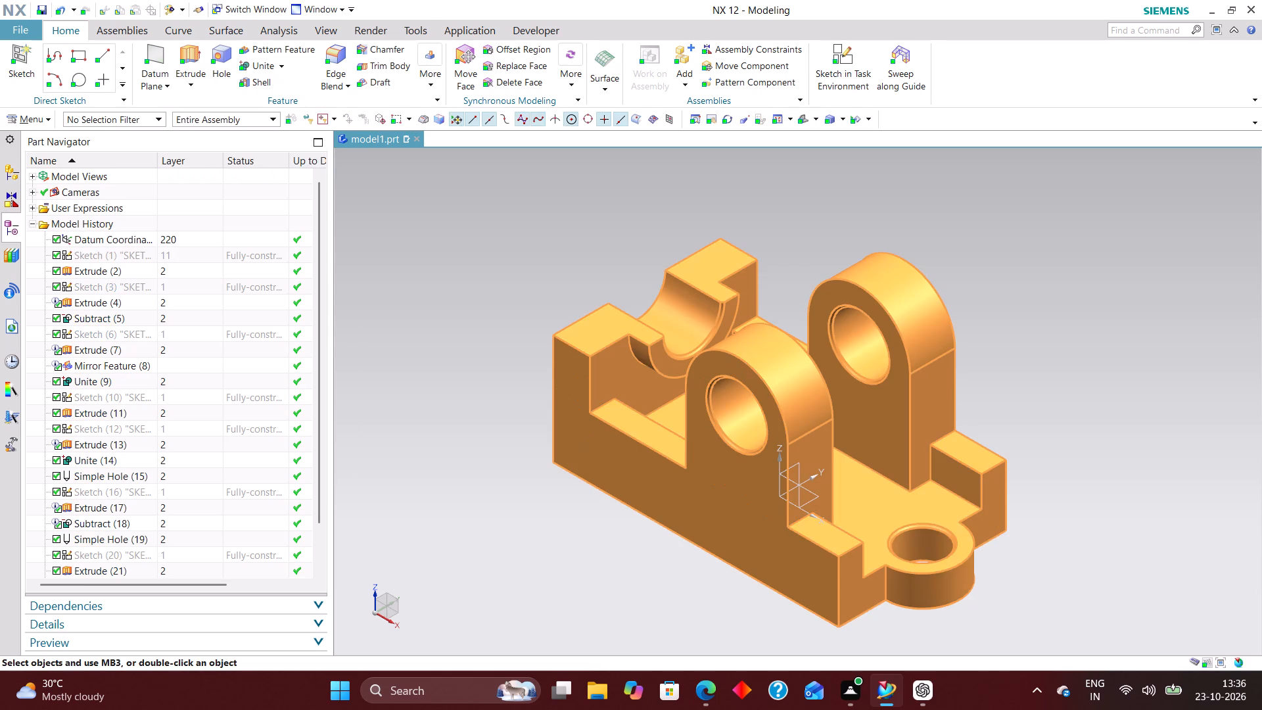
Move the base pocket's Sketch (3) to layer 12 and the lug profile's Sketch (6) to layer 13.
left_click(183, 285)
key("ctrl+j")
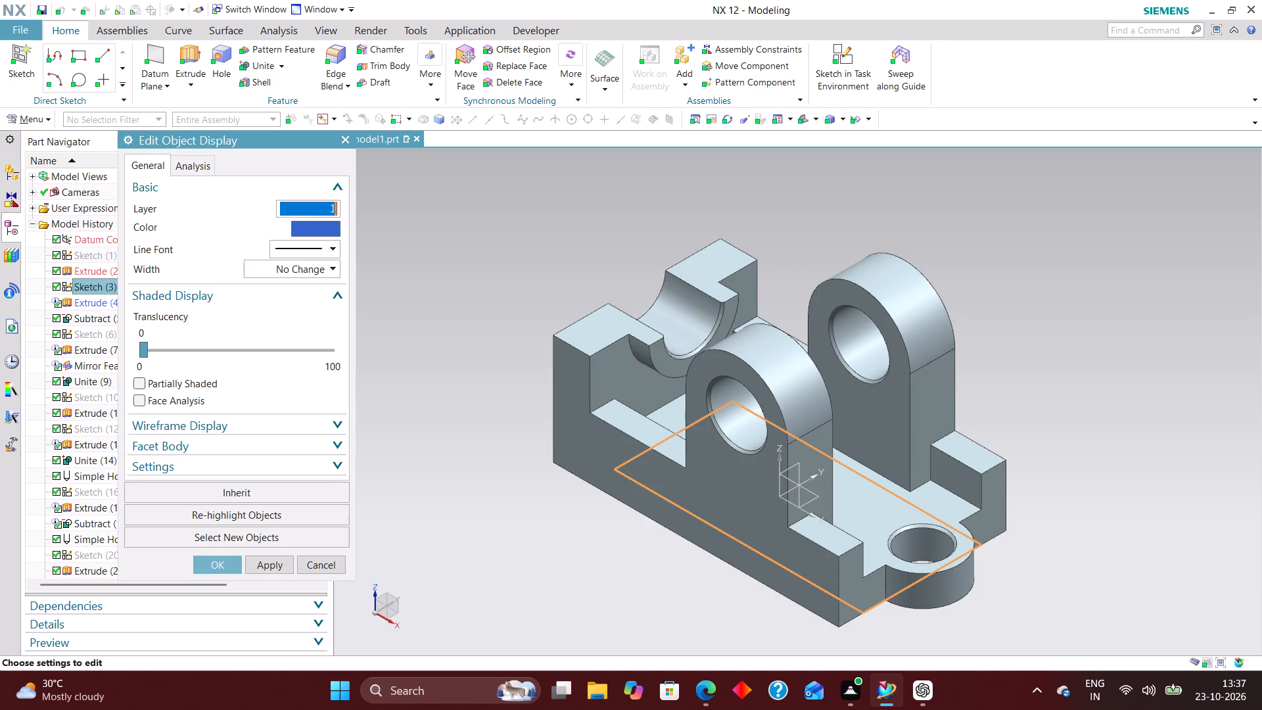
type("12")
key("Return")
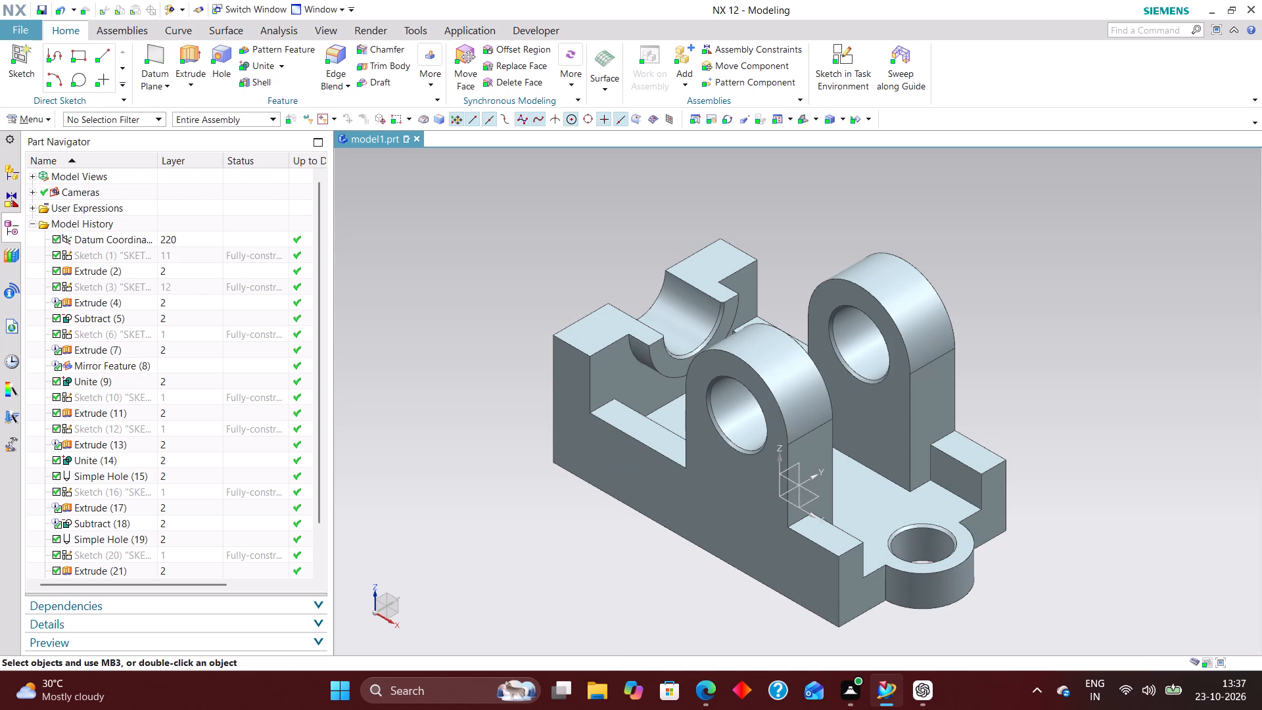
left_click(178, 330)
key("ctrl+j")
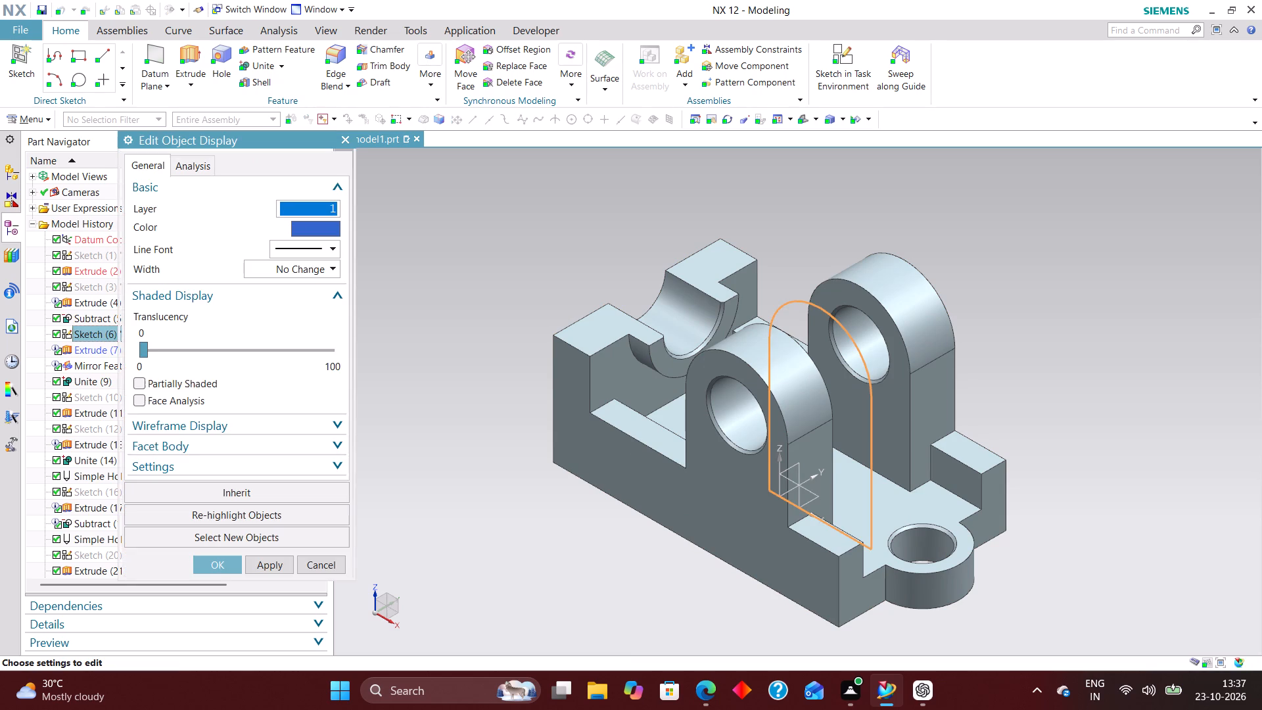
type("13")
key("Return")
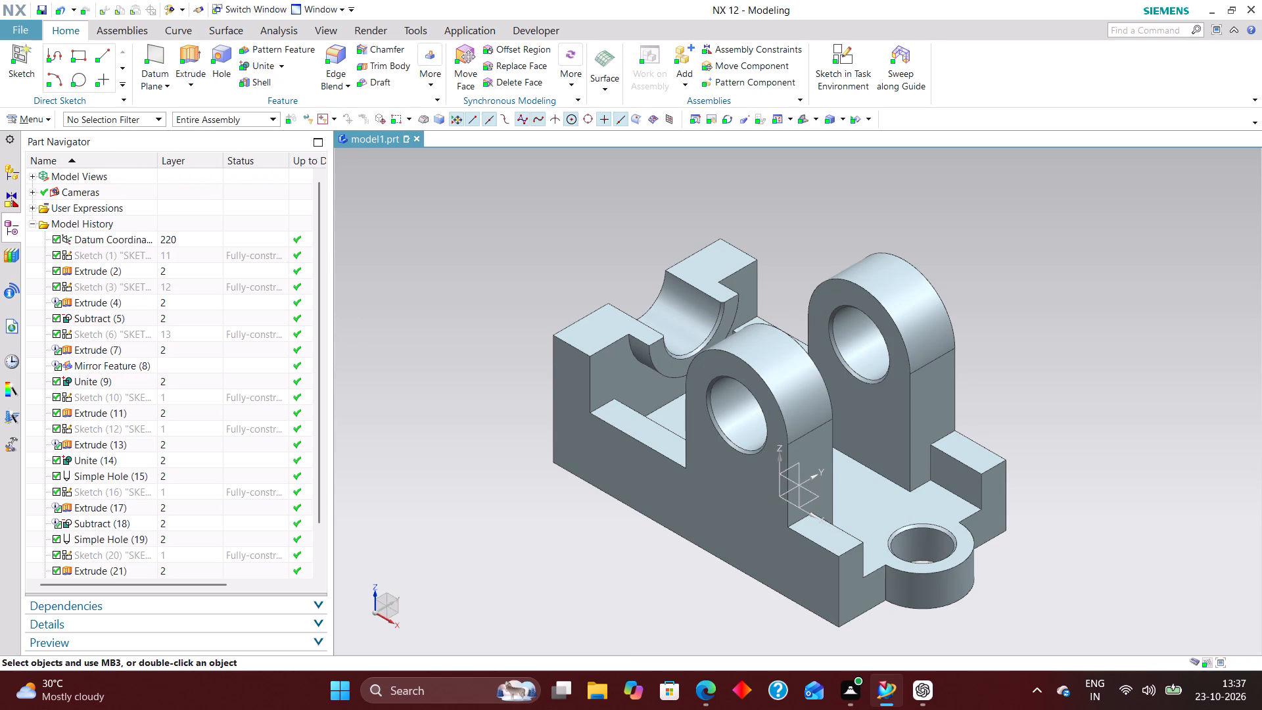
Move the end block's rectangular Sketch (10) to layer 14 and the circular Sketch (12) to layer 15.
left_click(187, 398)
key("ctrl+j")
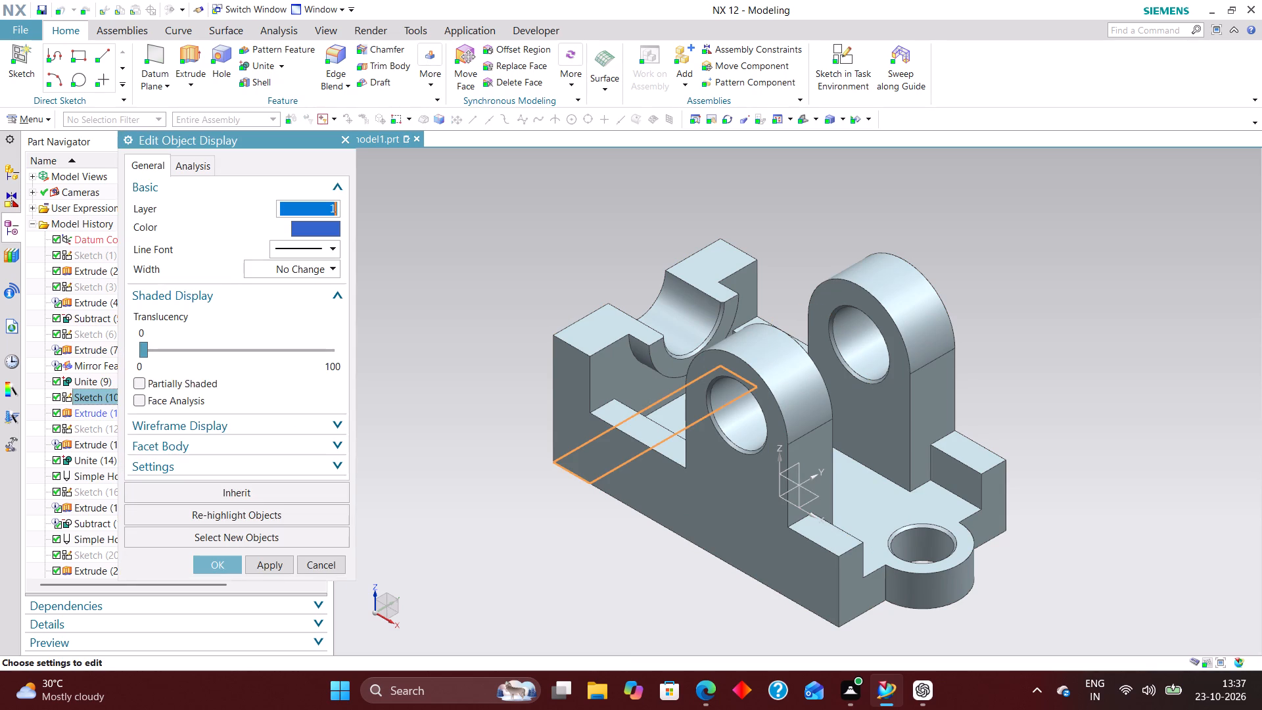
type("14")
key("Return")
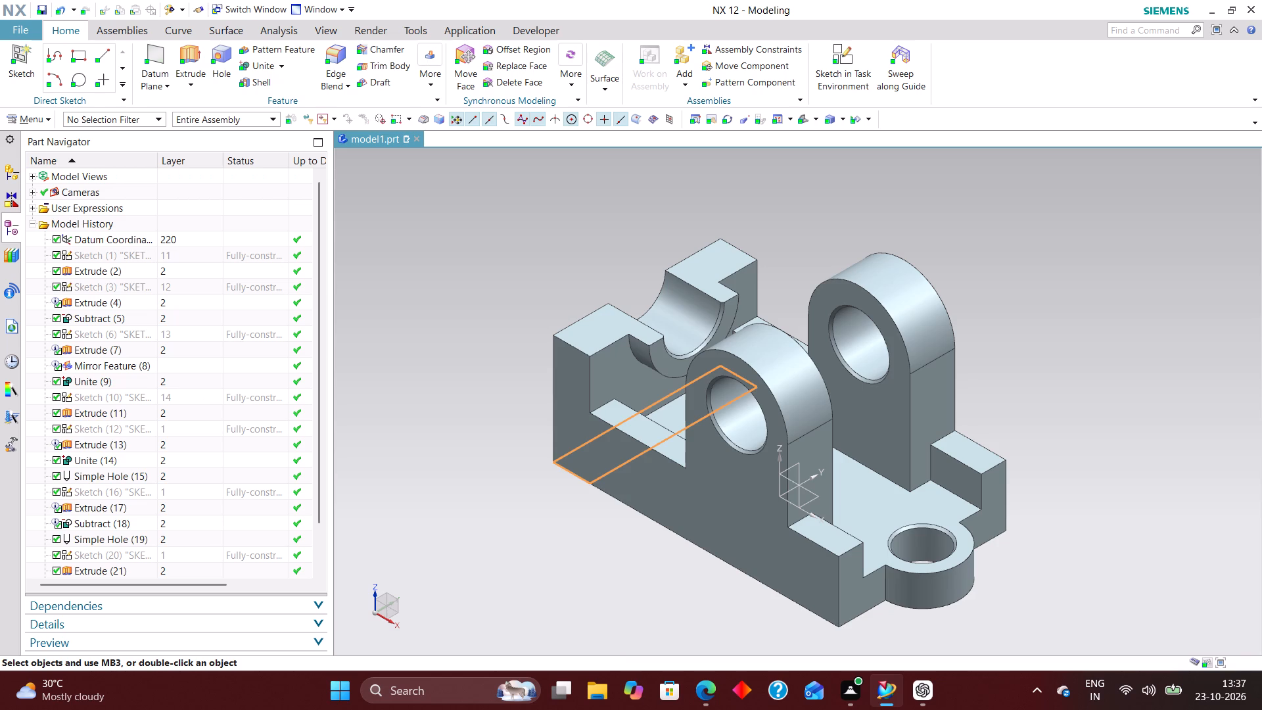
left_click(177, 430)
key("ctrl+j")
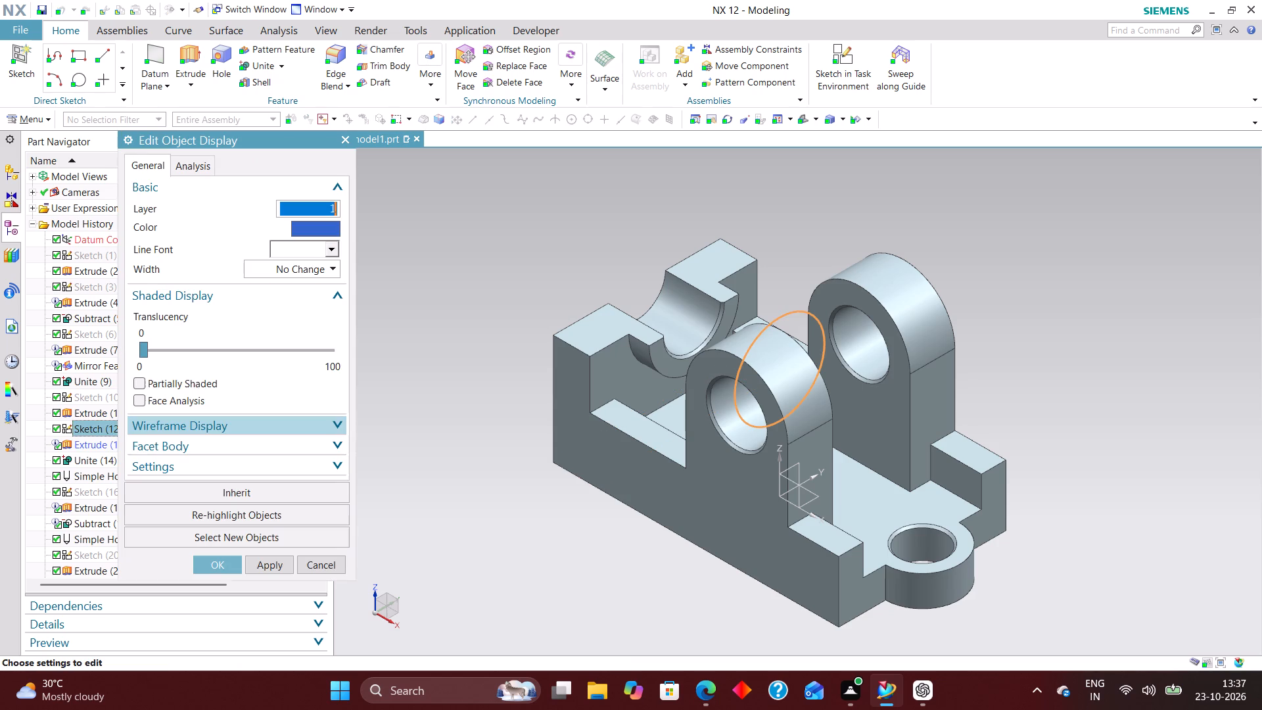
type("15")
key("Return")
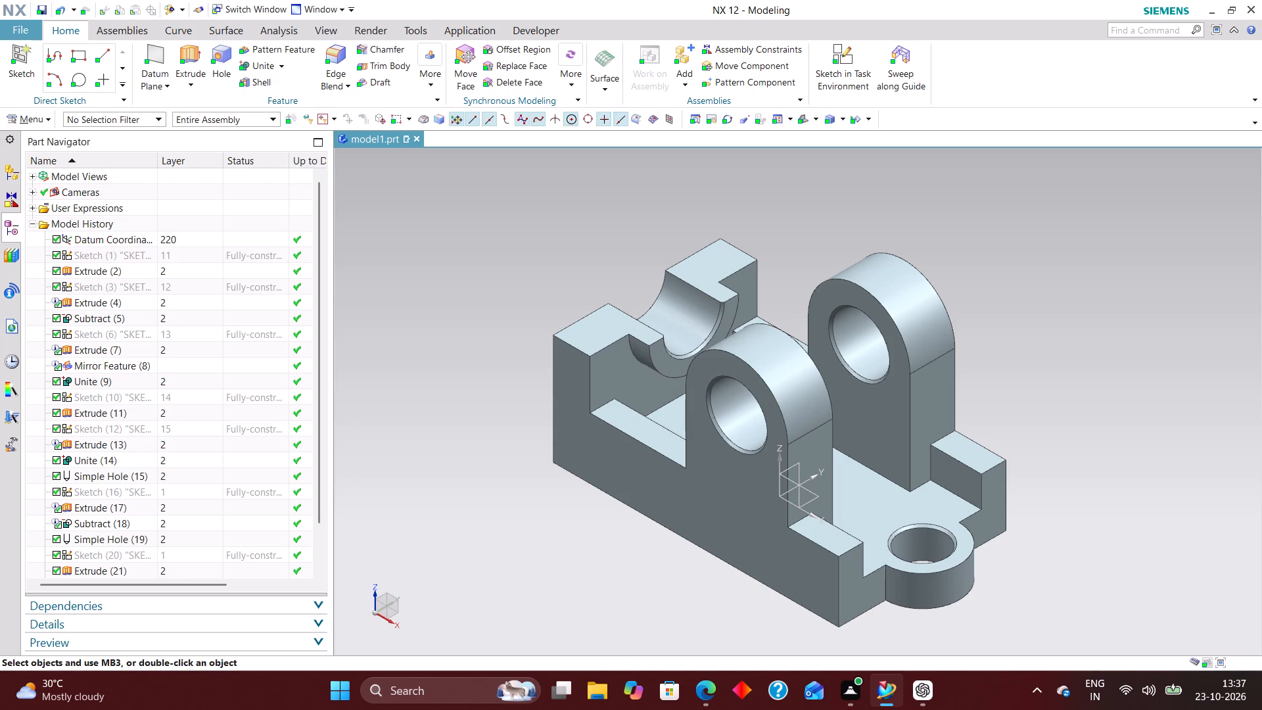
Move the rectangular cut's Sketch (16) to layer 16 and the end tab's circular Sketch (20) to layer 17.
left_click(175, 489)
key("ctrl+j")
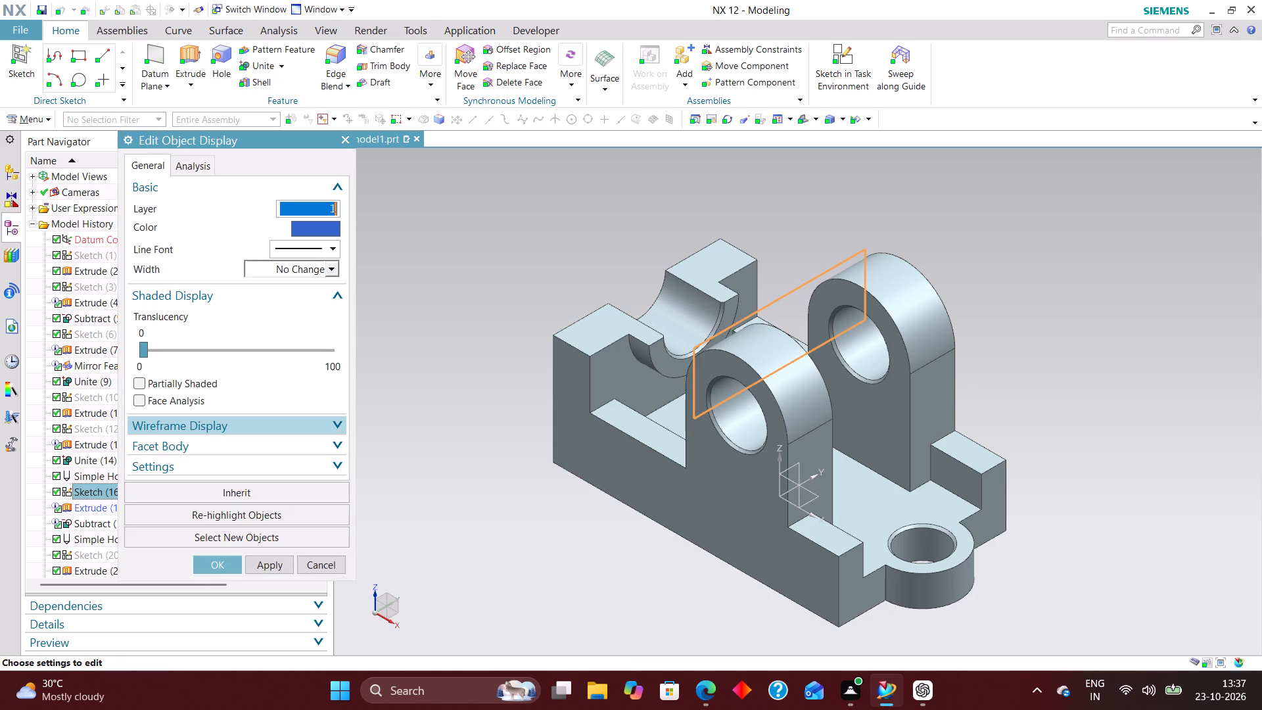
type("16")
key("Return")
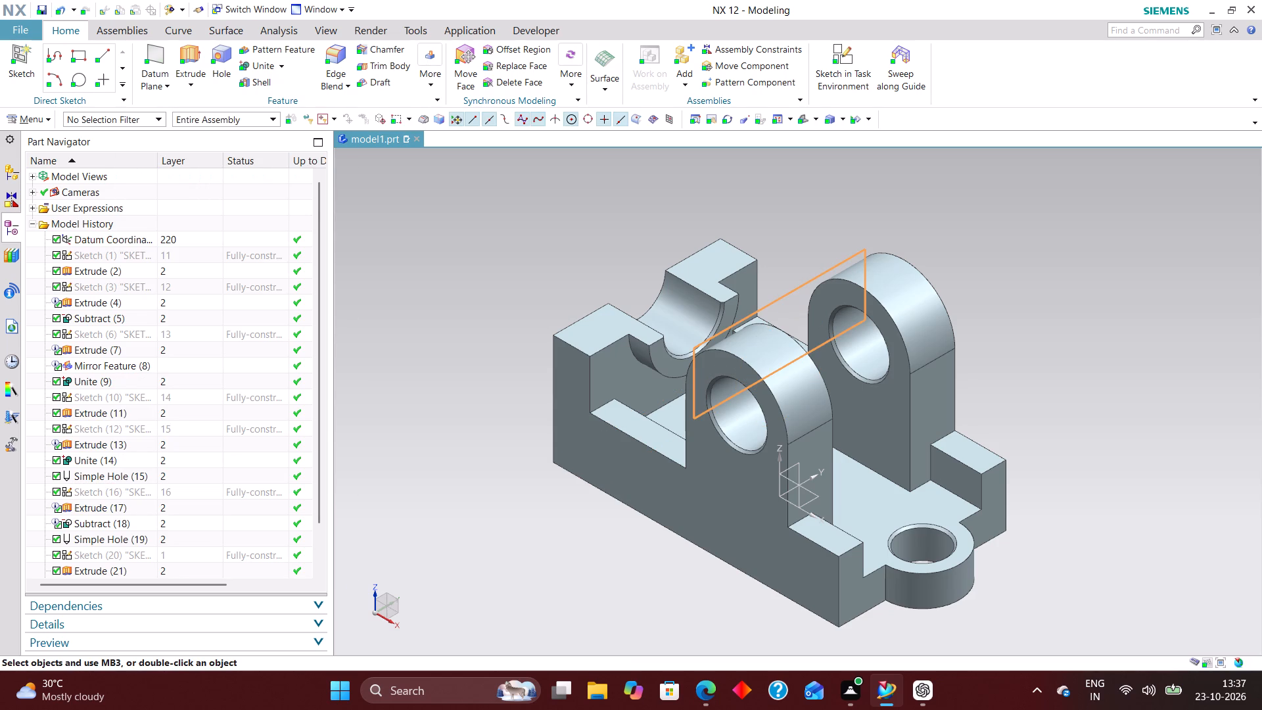
scroll(175, 480, "down", 3)
left_click(170, 499)
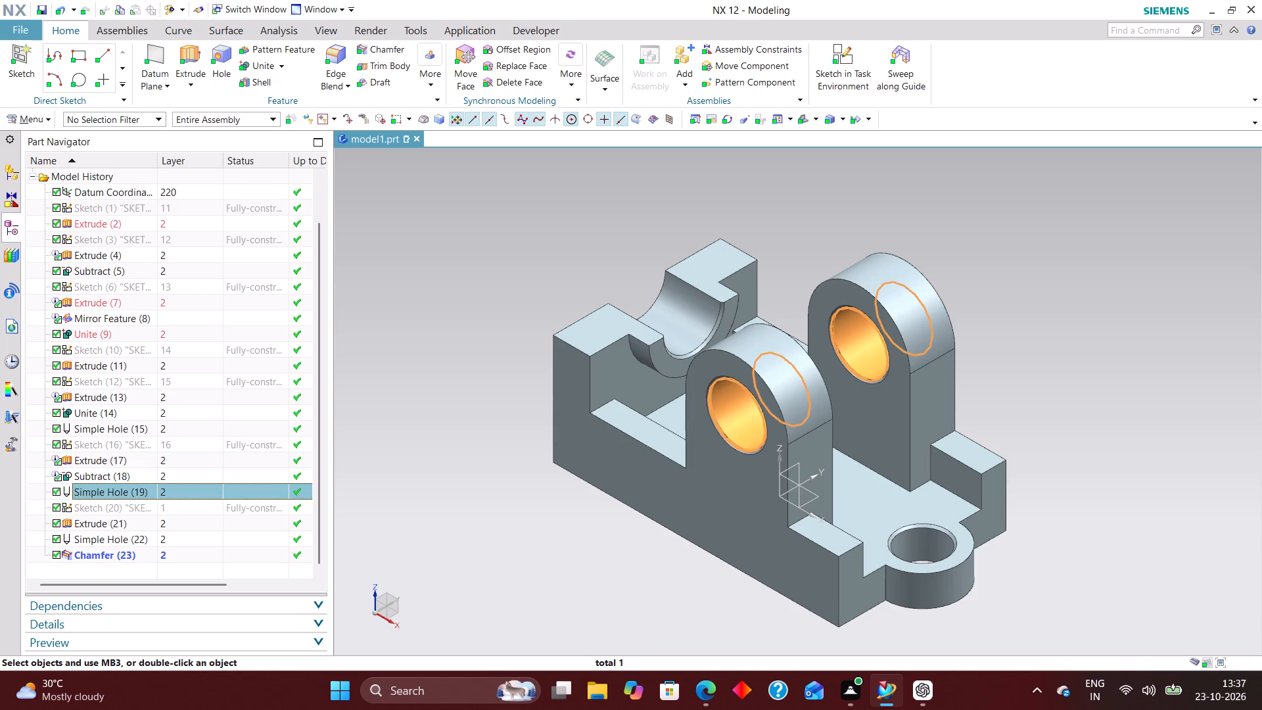
left_click(171, 505)
key("ctrl+j")
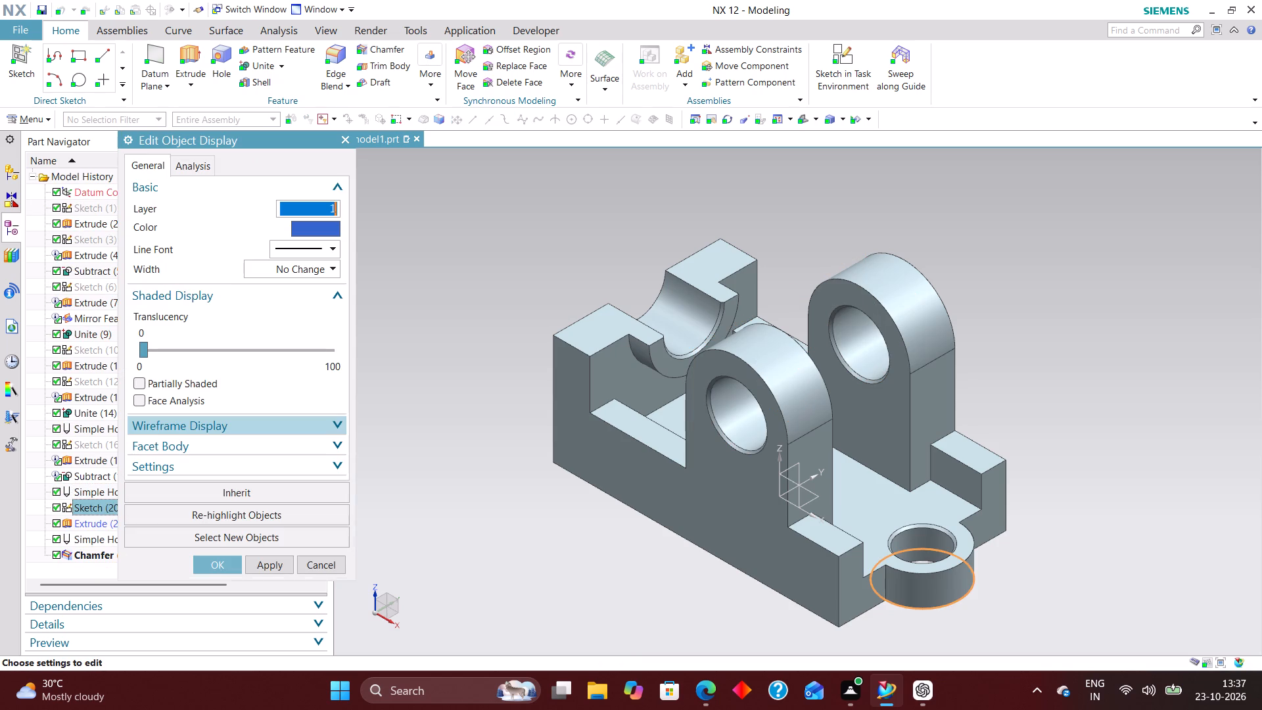
type("17")
key("Return")
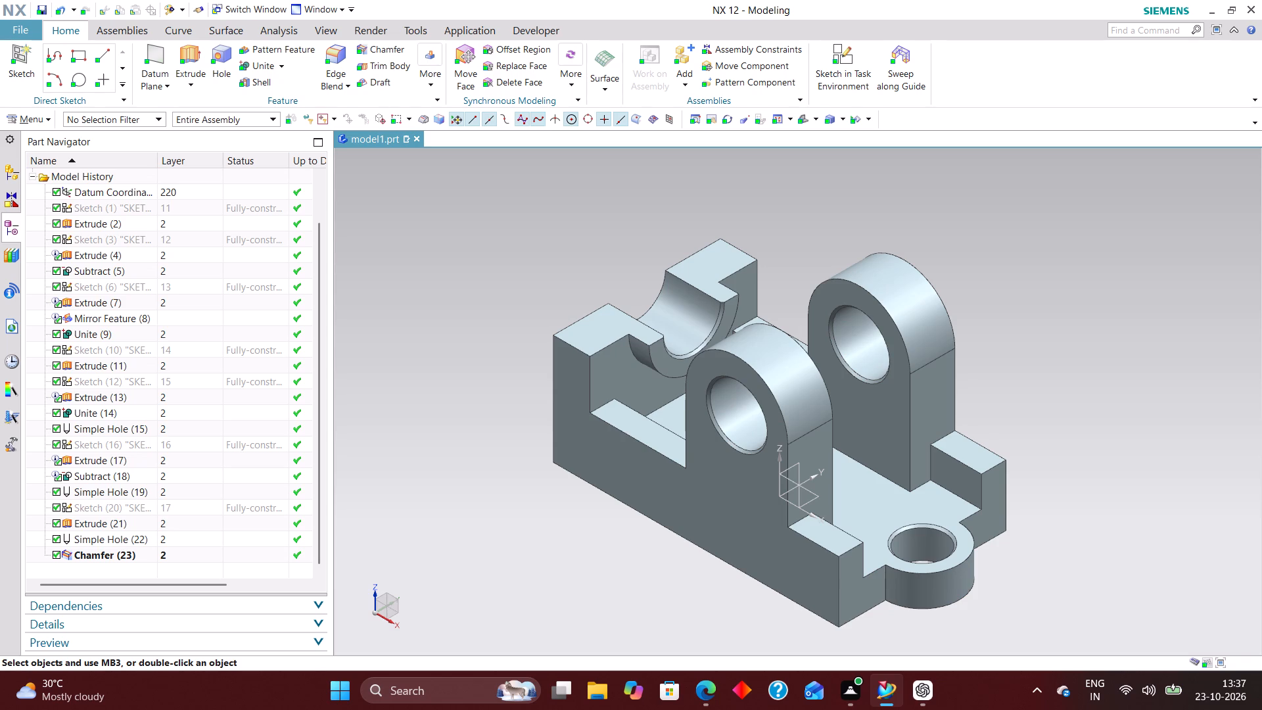
Group the three simple holes (15, 19 and 22) into a top-level feature group named HOLES.
left_click(134, 426, "ctrl")
left_click(133, 490, "ctrl")
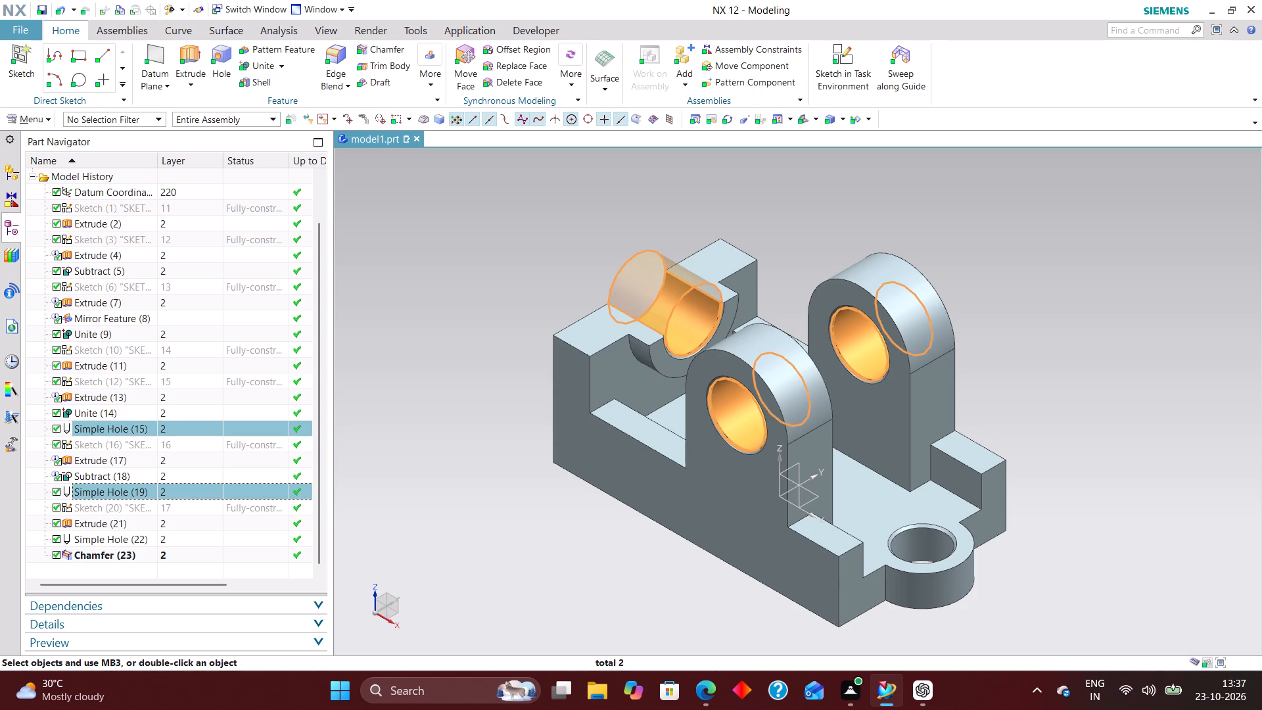
left_click(133, 537, "ctrl")
right_click(133, 537)
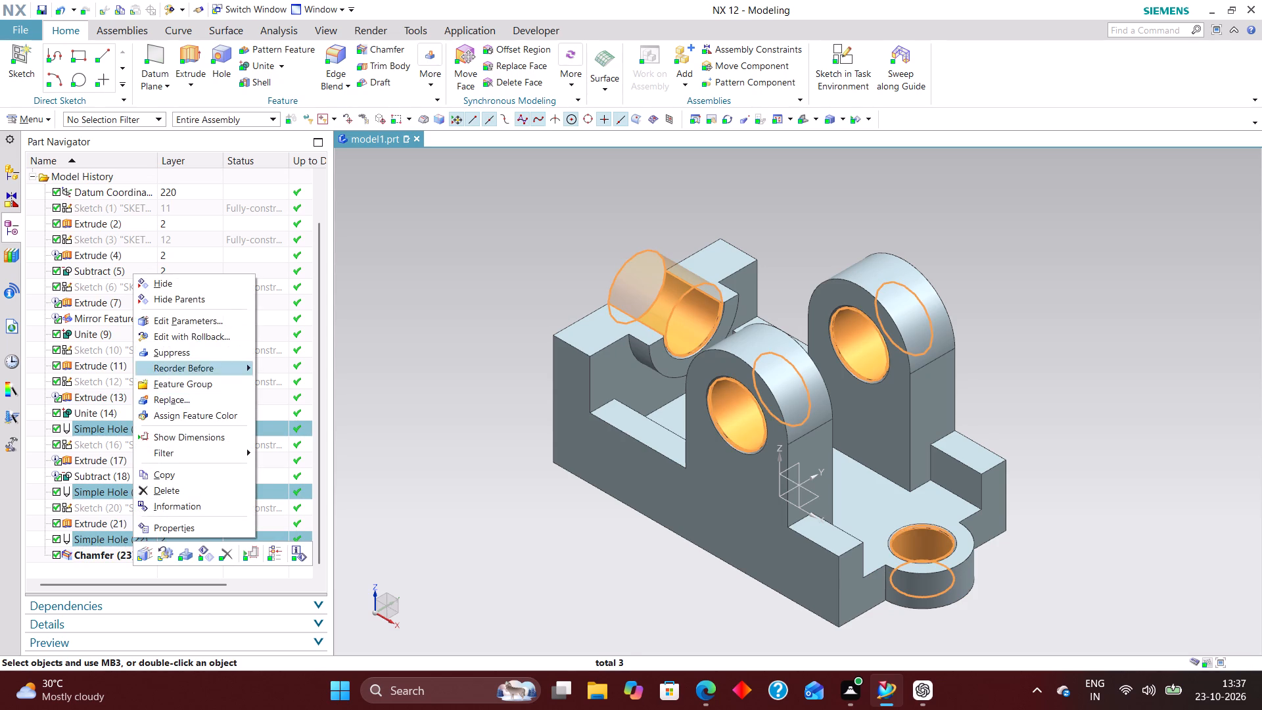
left_click(168, 387)
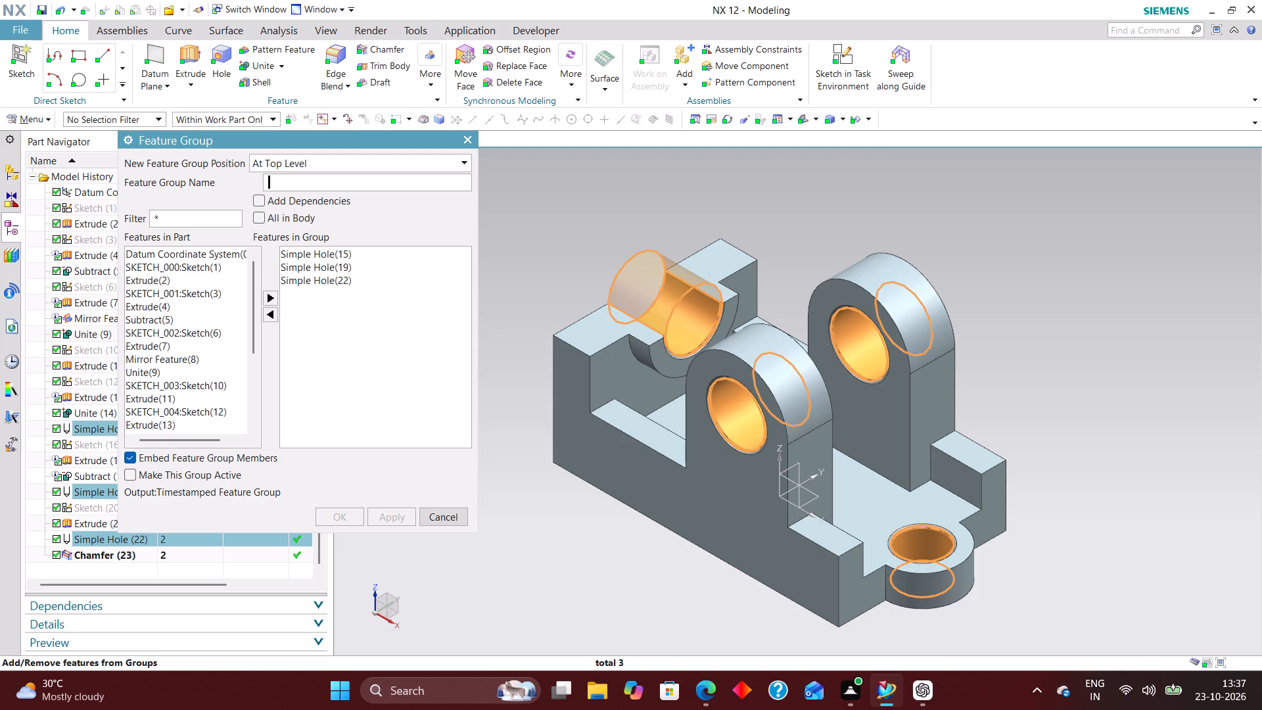
type("HOLES")
key("Return")
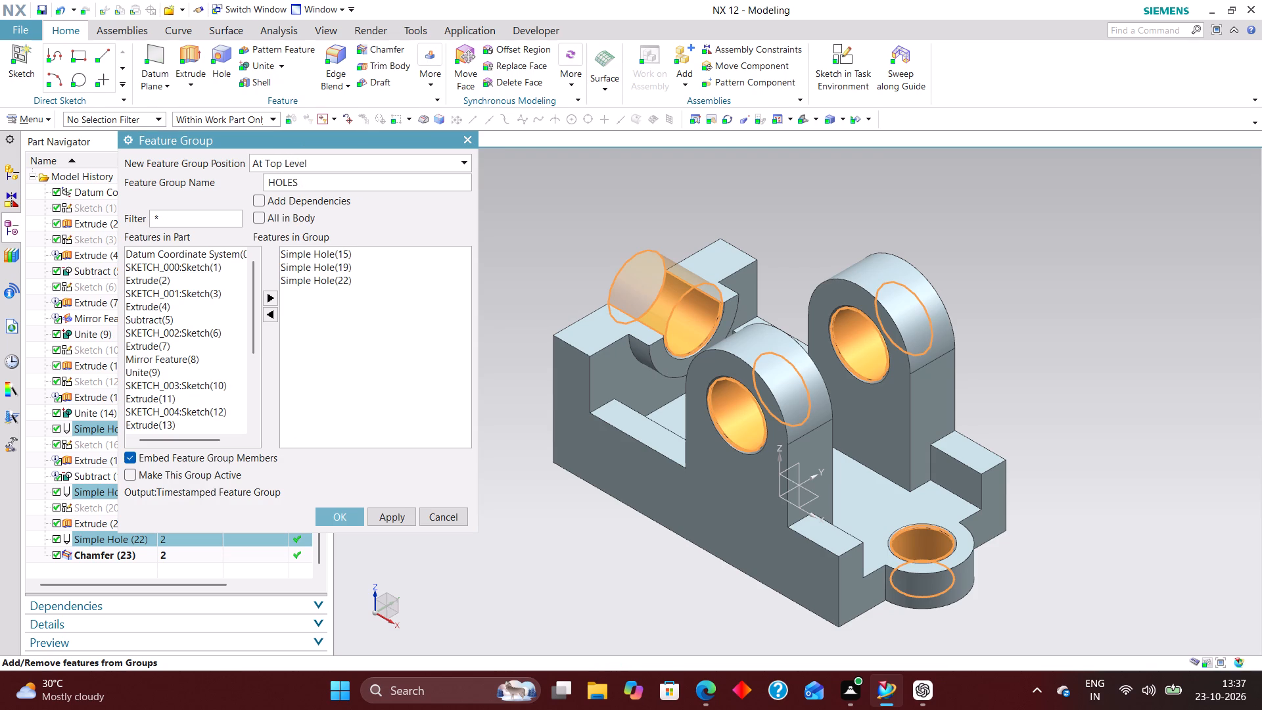
left_click(341, 515)
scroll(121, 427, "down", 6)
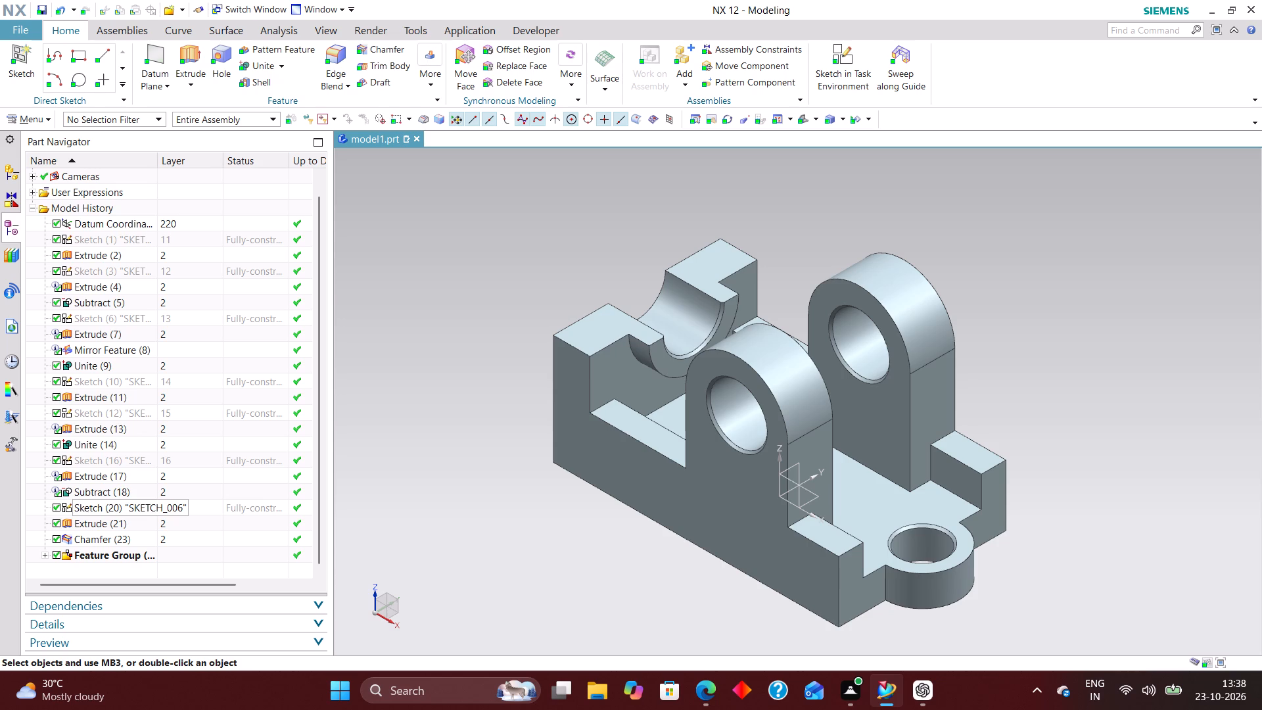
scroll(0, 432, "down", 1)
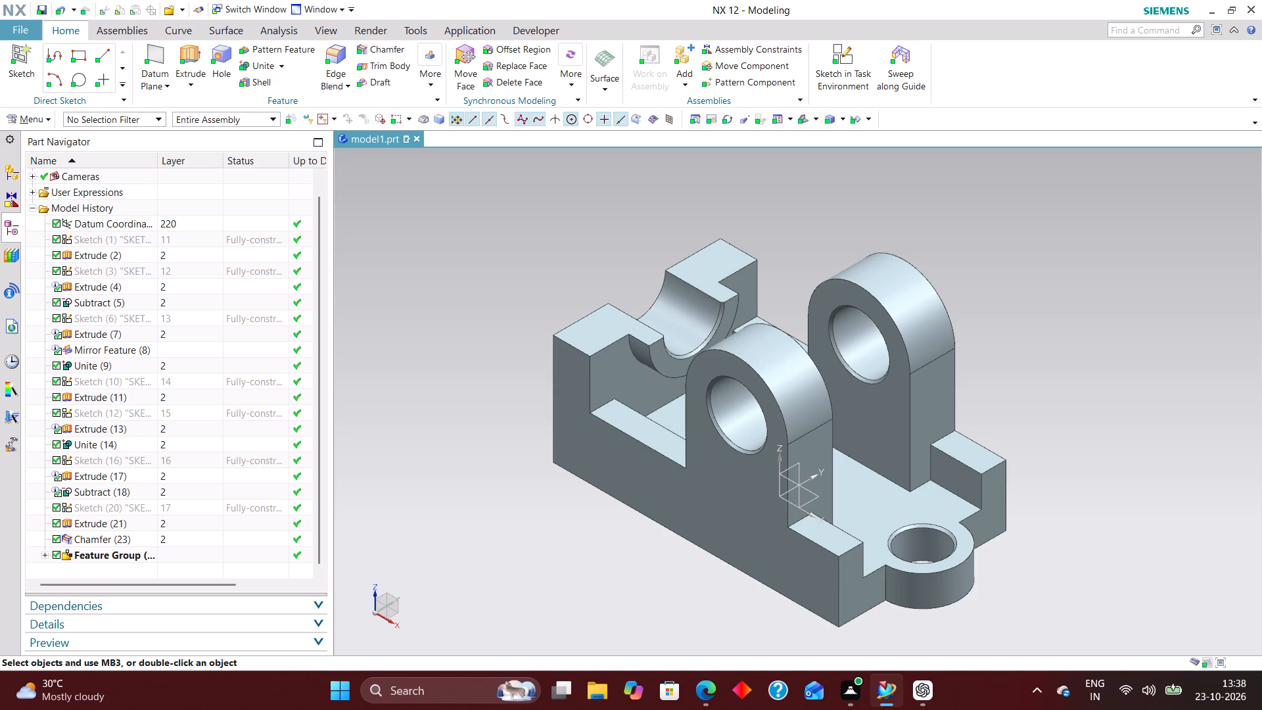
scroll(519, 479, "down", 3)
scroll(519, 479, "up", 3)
Add the remaining rim edge of each lug hole and the half-round saddle's outer edge to the existing 1 mm, 45° chamfer.
middle_click_drag(871, 471, 772, 517)
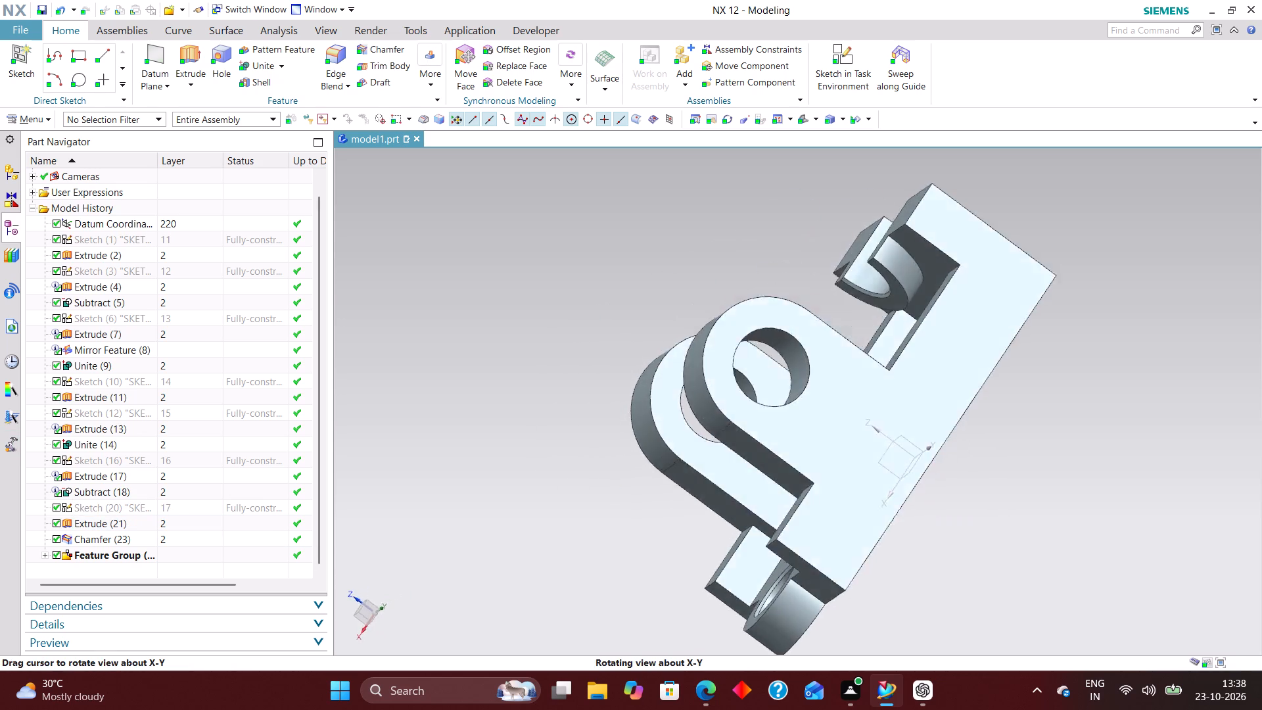
middle_click_drag(772, 517, 878, 532)
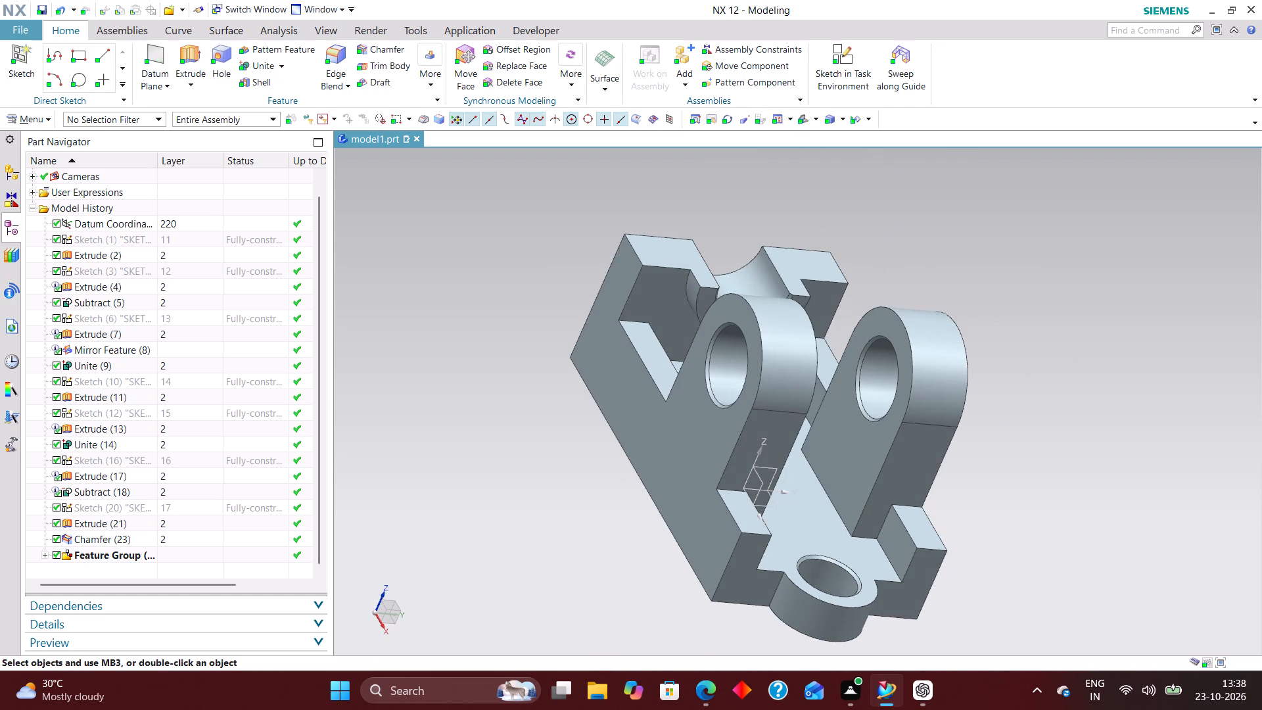
left_click(117, 540)
double_click(116, 540)
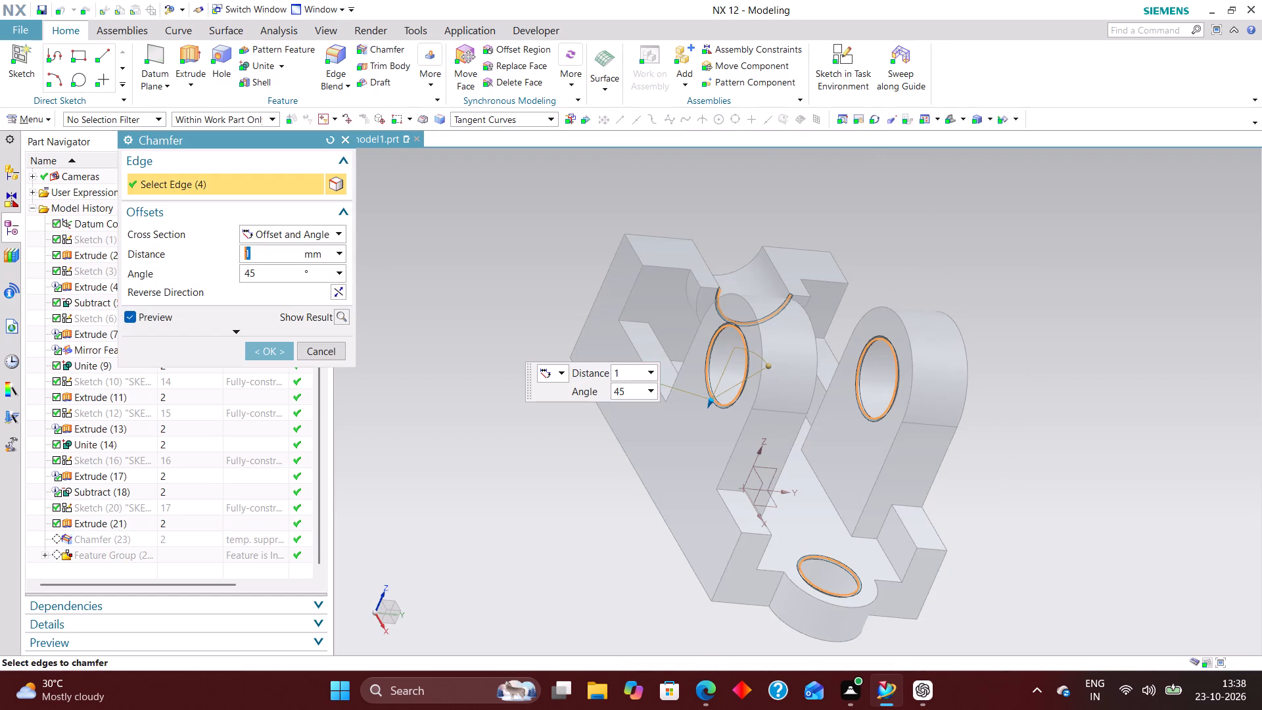
middle_click_drag(773, 476, 647, 512)
scroll(730, 485, "up", 1)
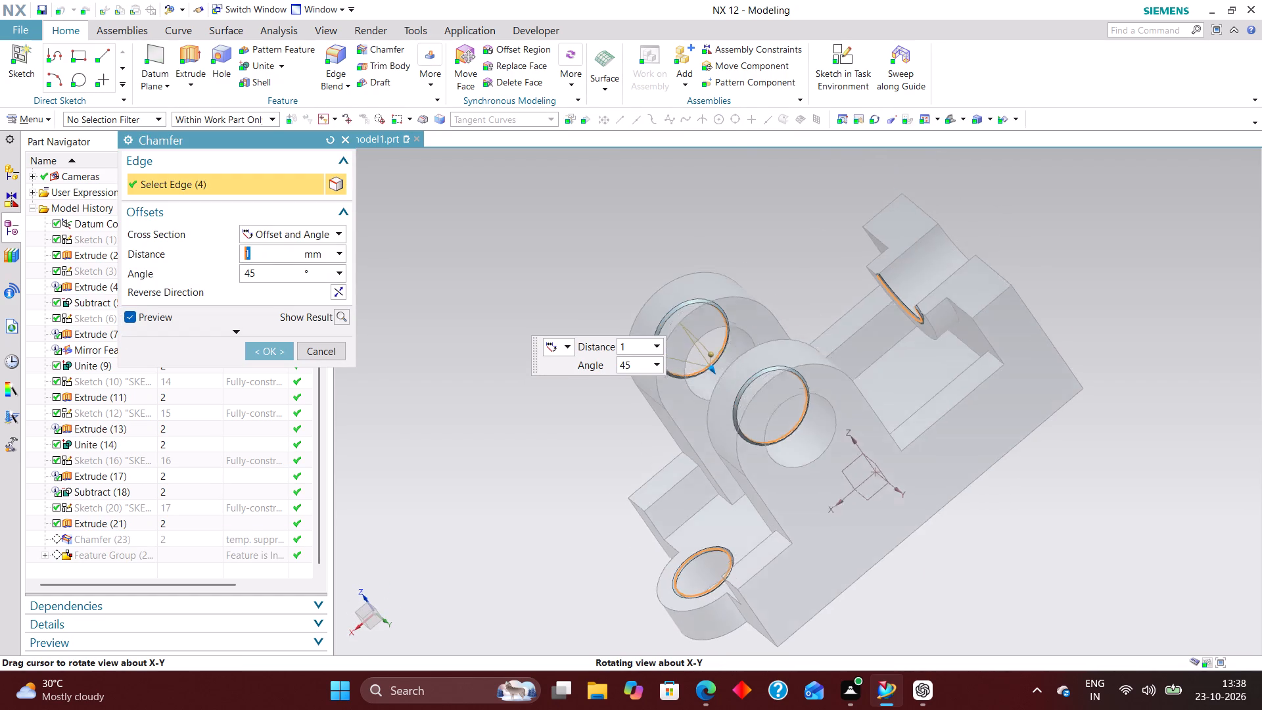
middle_click_drag(647, 512, 660, 532)
left_click(740, 381)
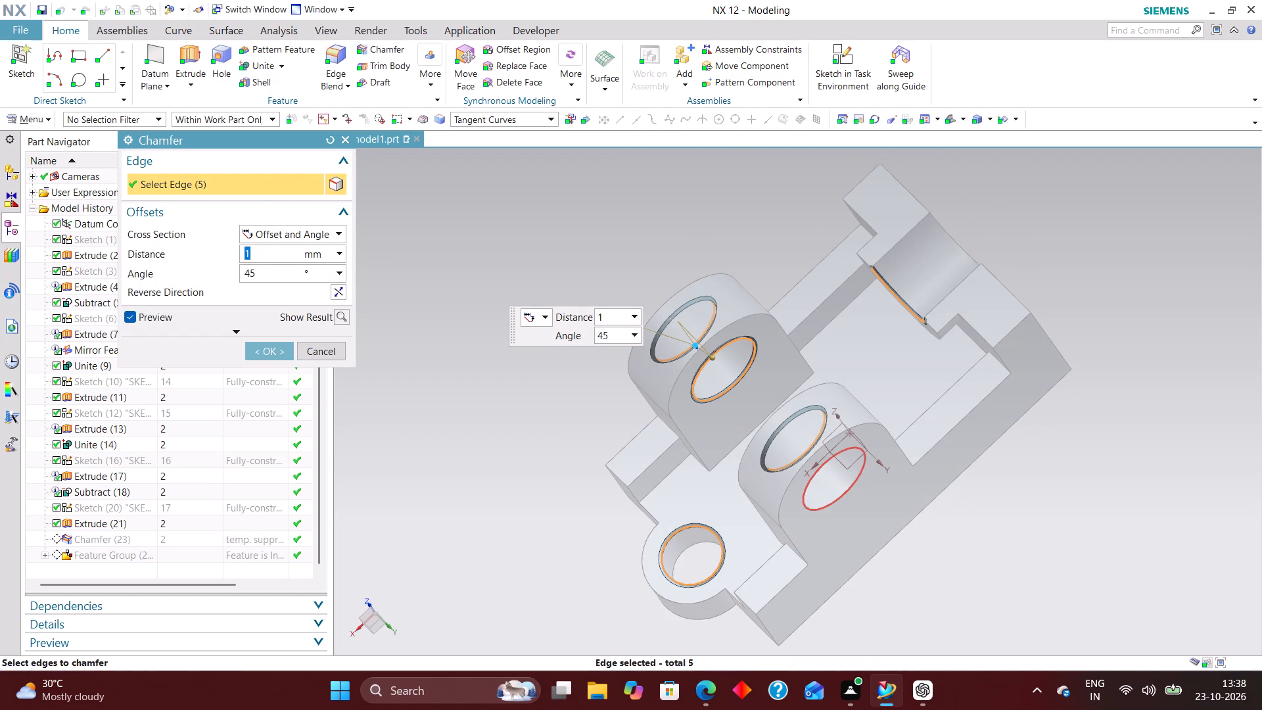
left_click(856, 469)
middle_click_drag(995, 465, 977, 531)
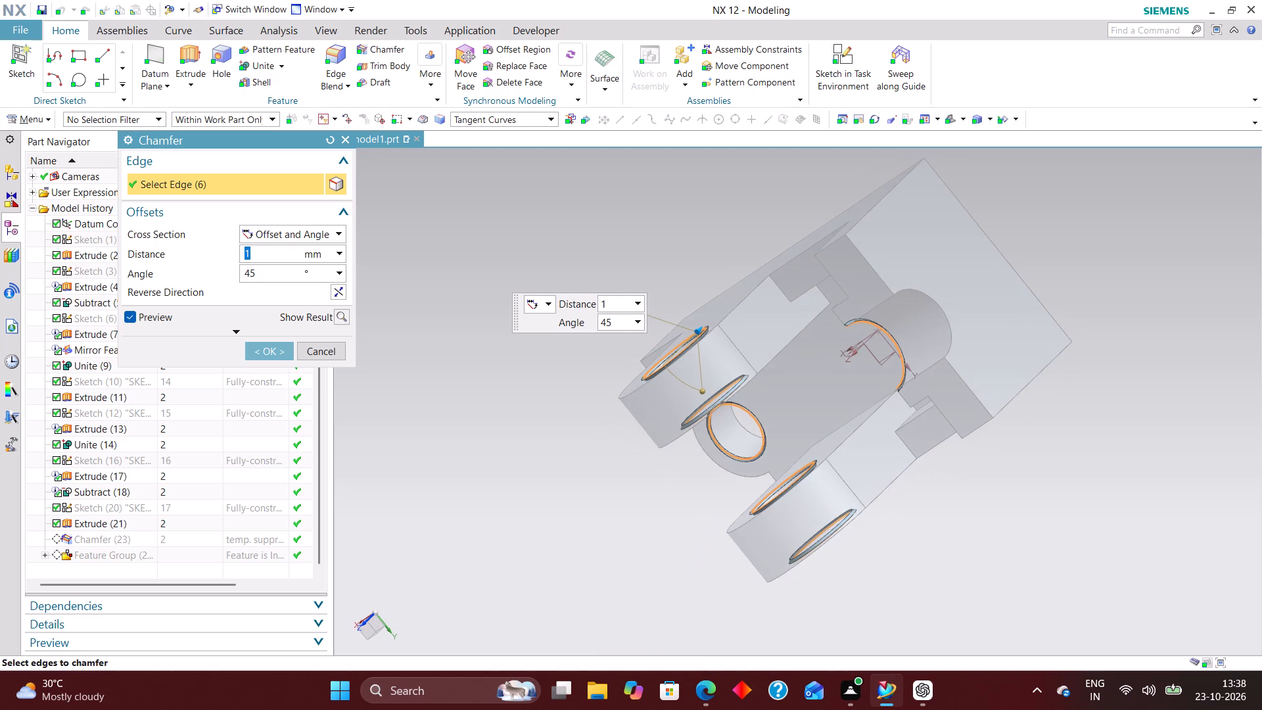
left_click(948, 325)
middle_click_drag(968, 567, 984, 362)
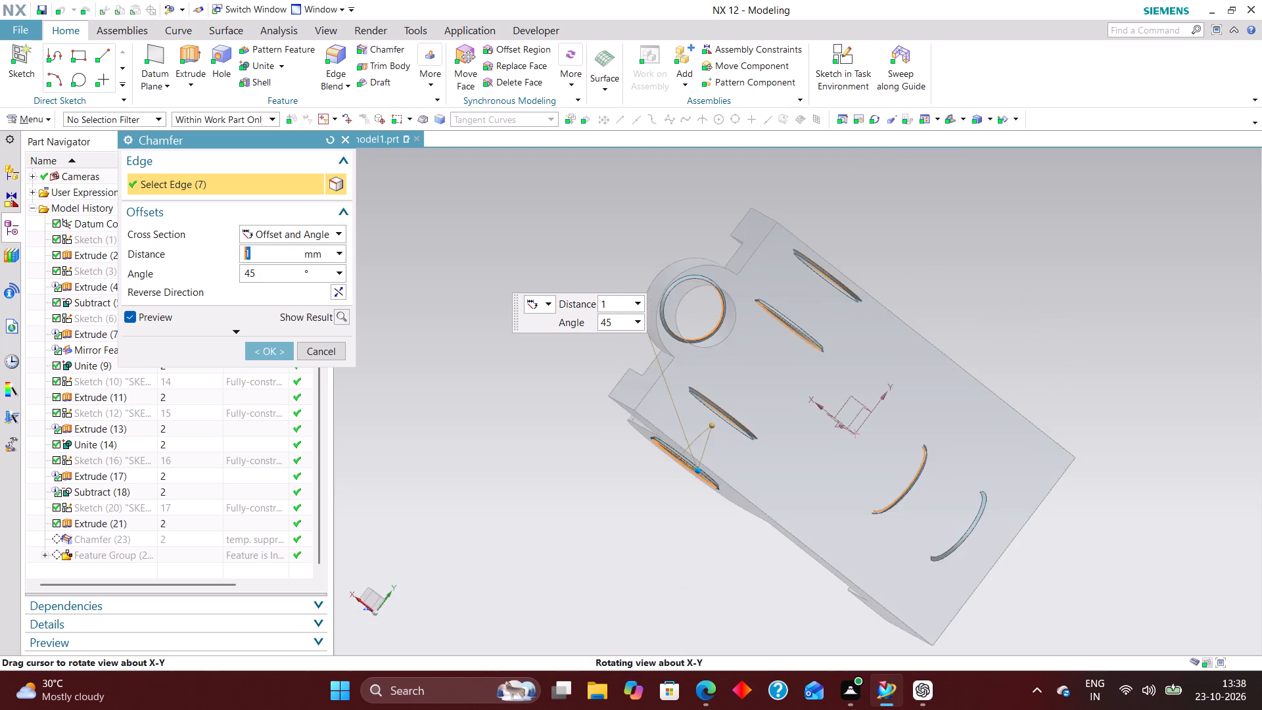
middle_click_drag(984, 362, 1033, 448)
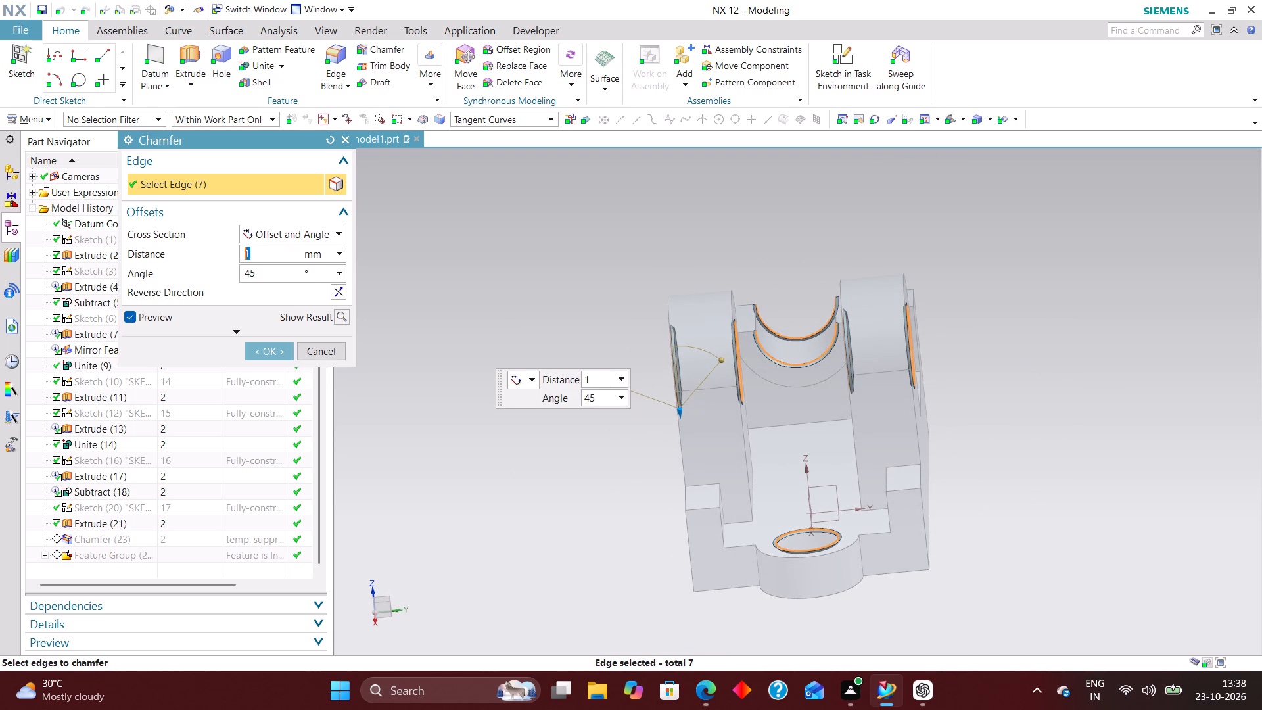
left_click(279, 348)
Inspect the bracket from all around and review Extrude (17), Subtract (18) and the settings of the end block's circular Extrude (13).
middle_click_drag(421, 471, 502, 414)
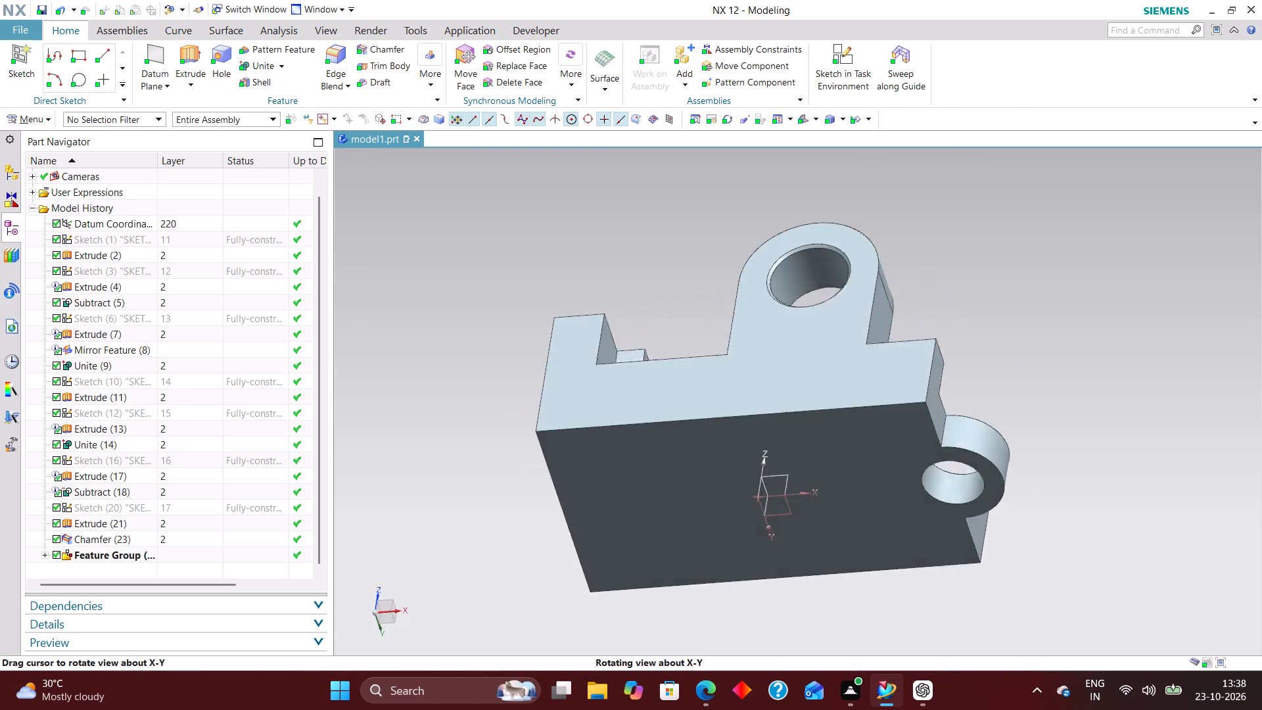
middle_click_drag(502, 414, 502, 406)
middle_click_drag(502, 400, 470, 497)
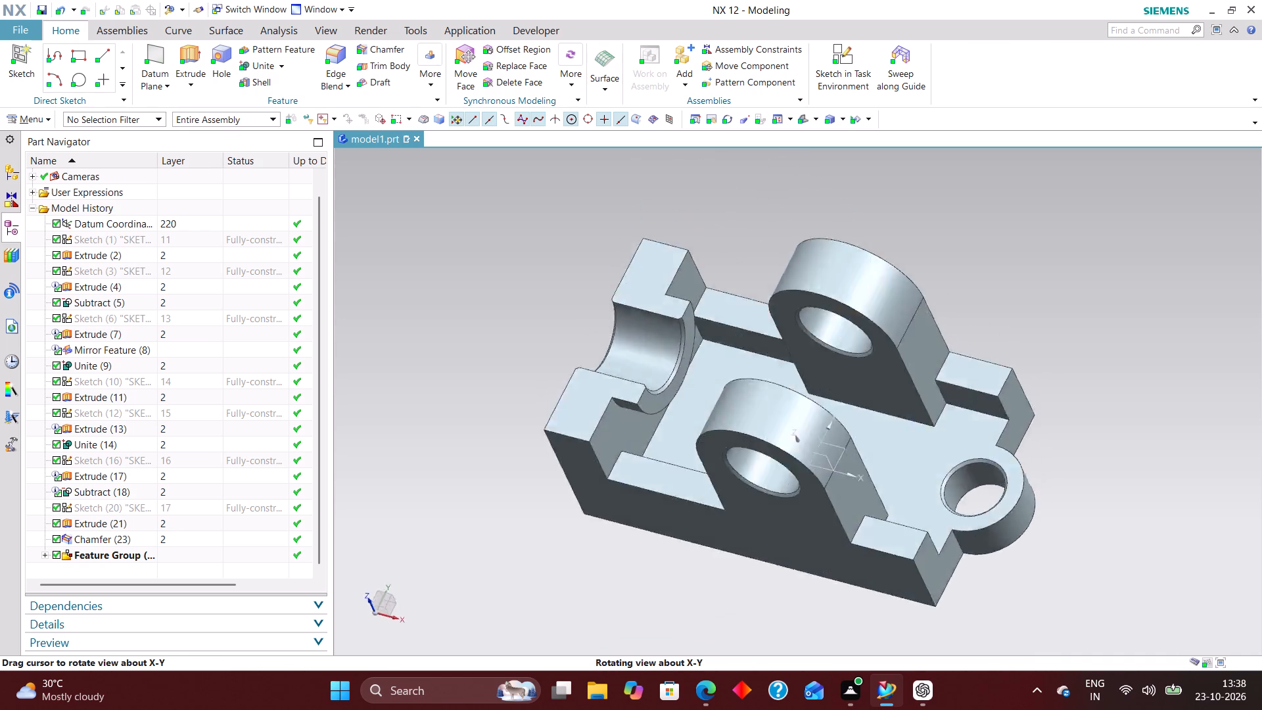
middle_click_drag(470, 497, 440, 495)
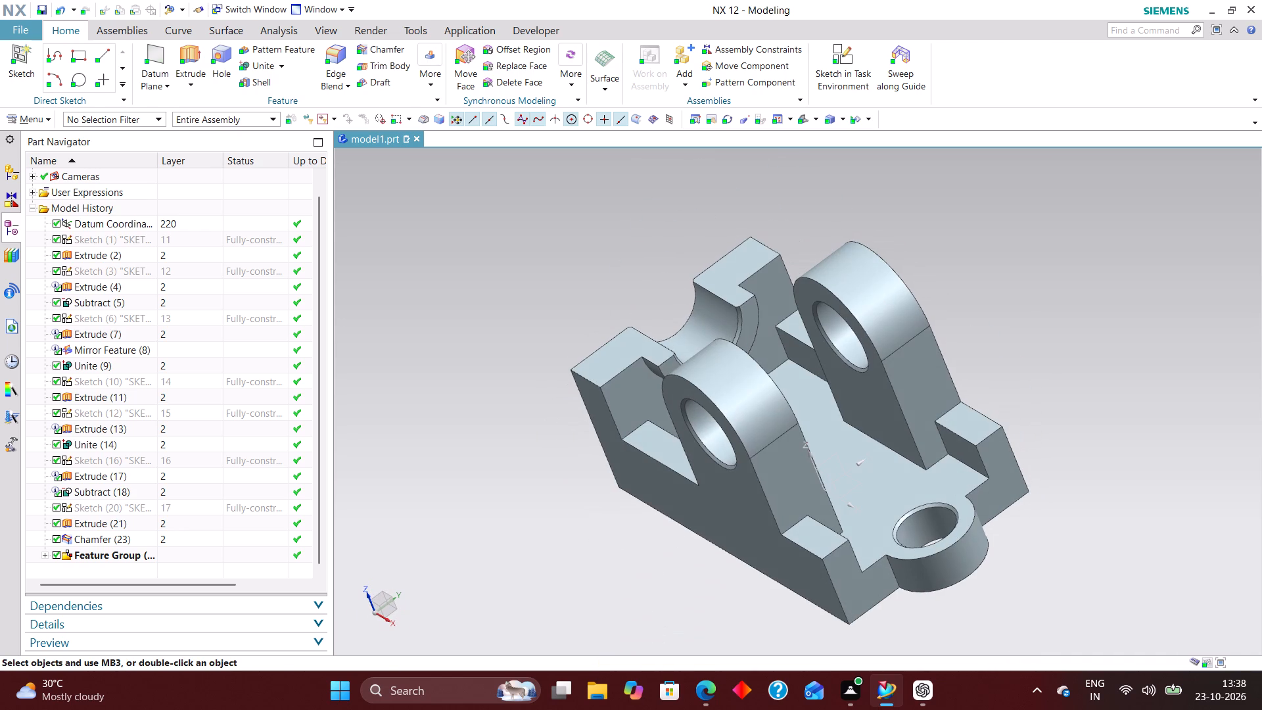
key("End")
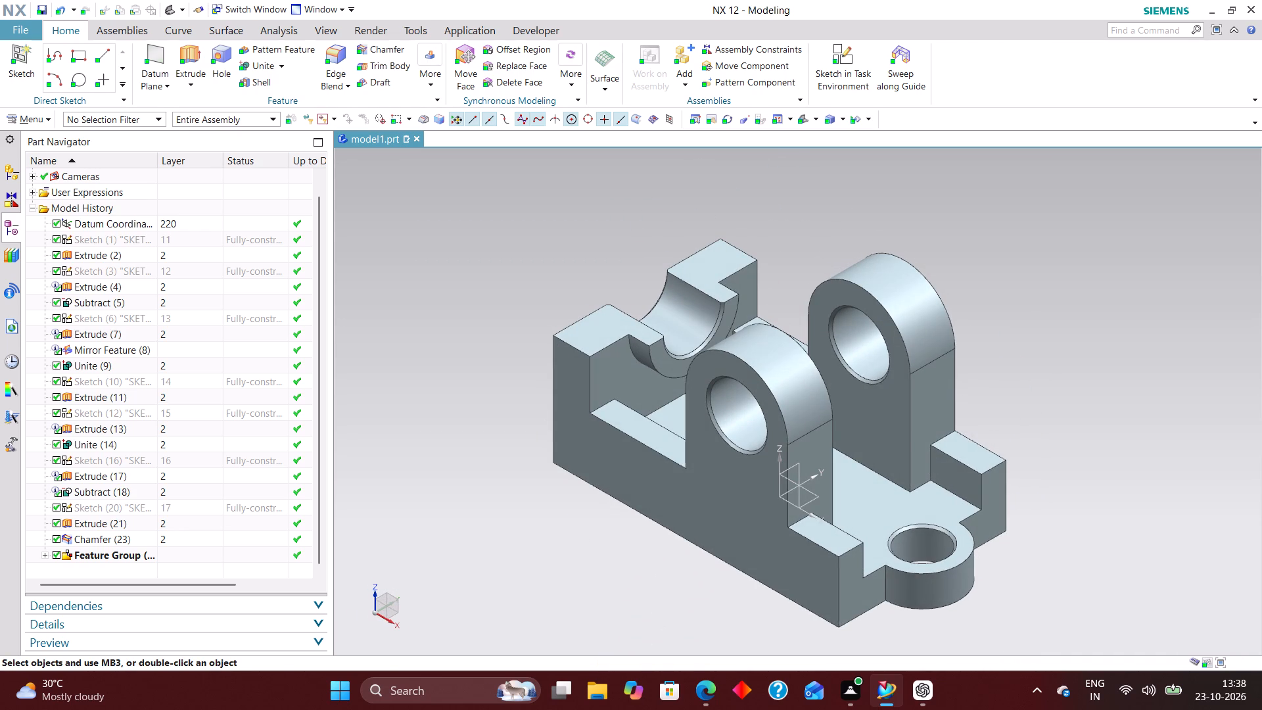
scroll(219, 506, "down", 3)
left_click(98, 476)
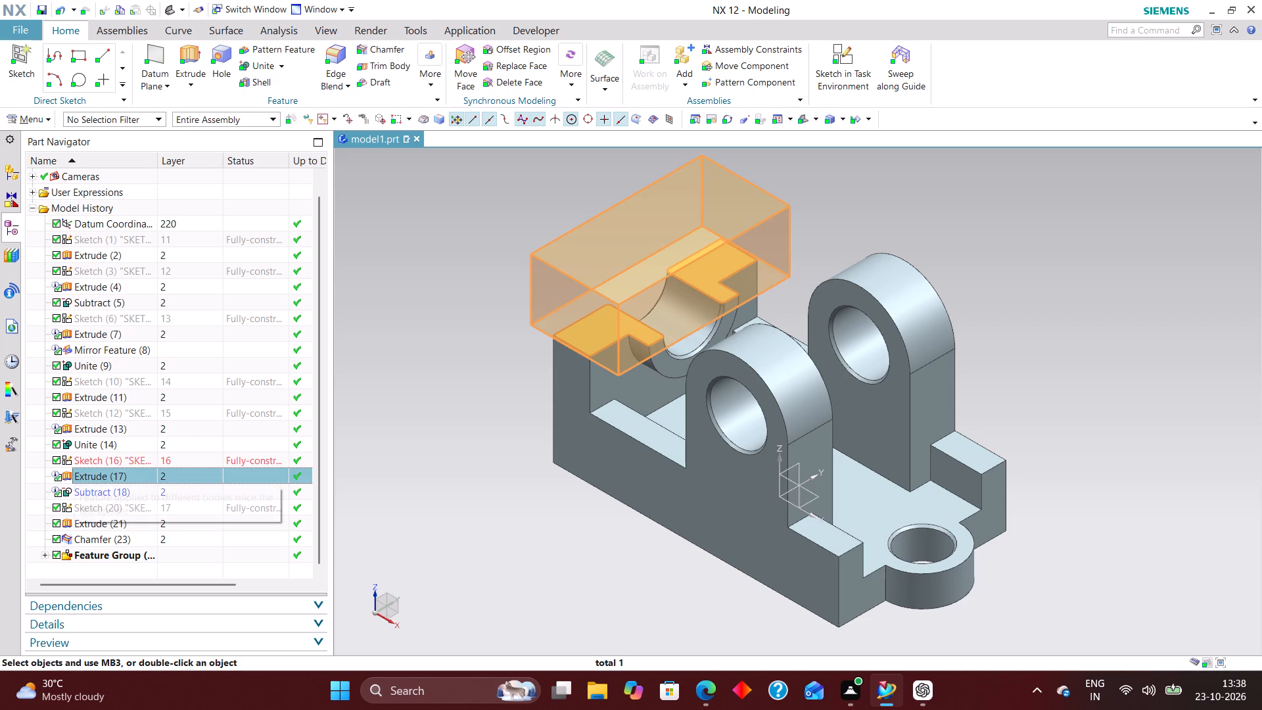
left_click(104, 490)
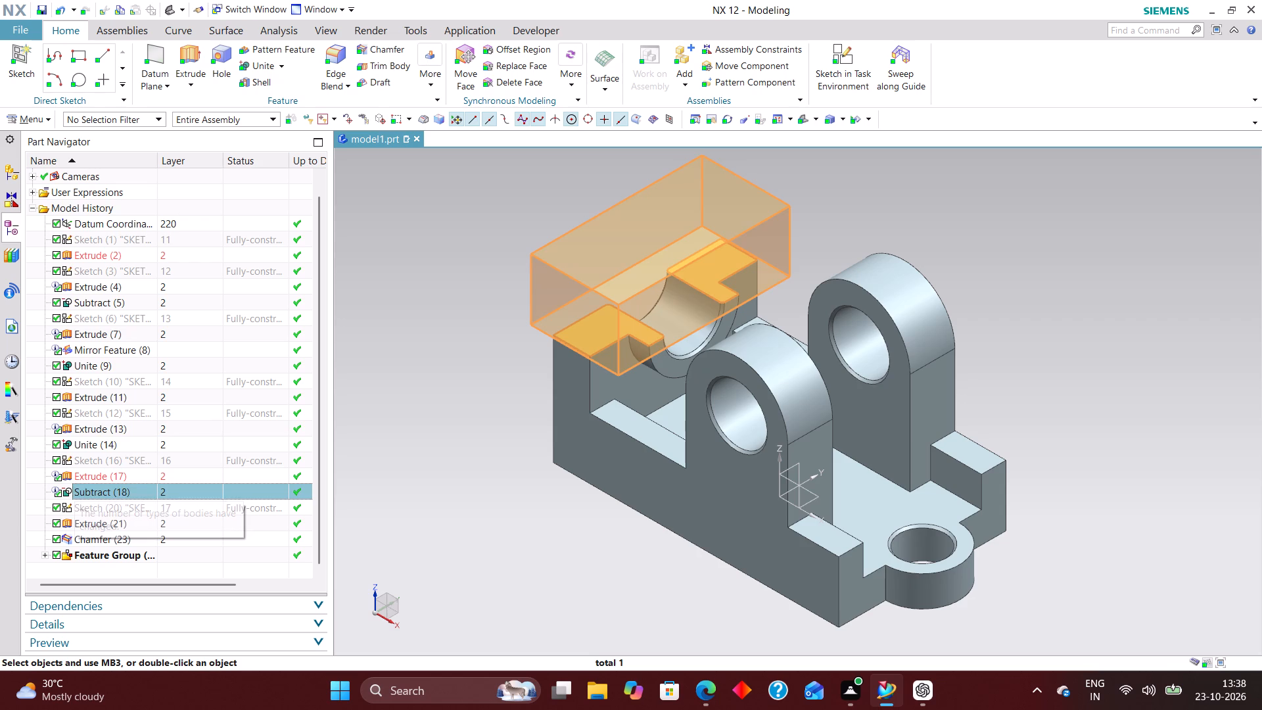
left_click(110, 428)
double_click(110, 428)
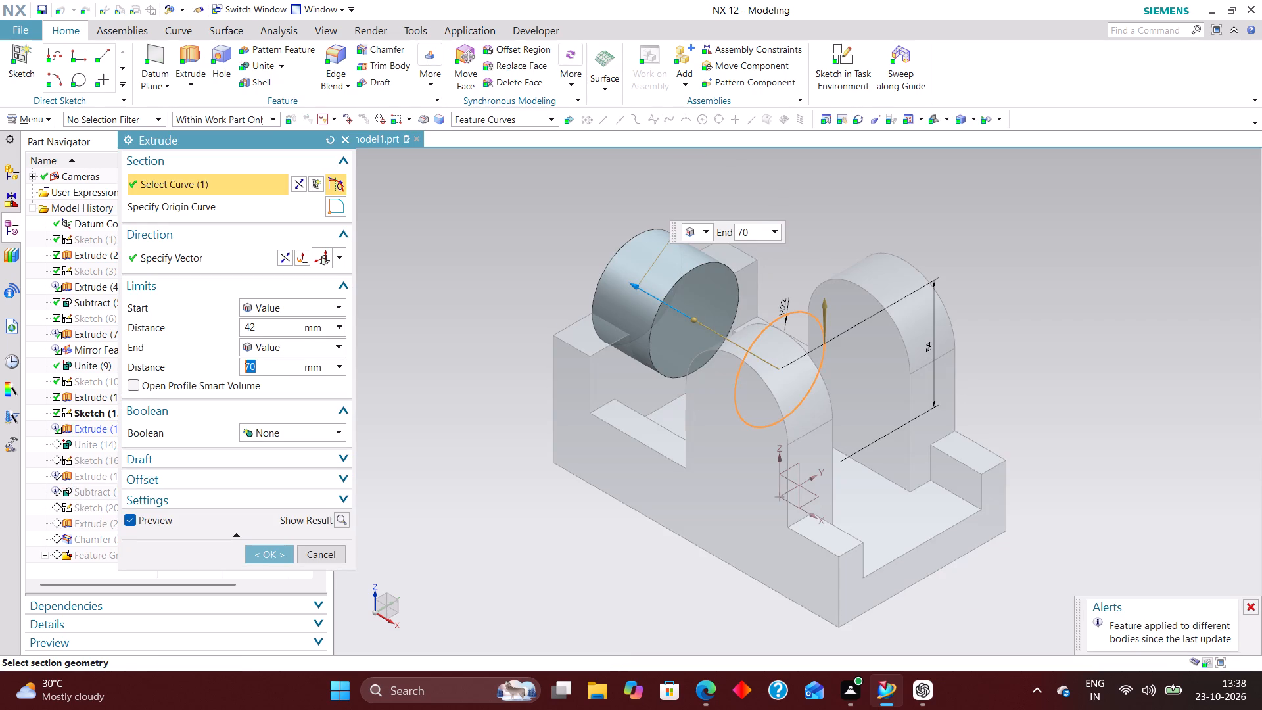
left_click(276, 555)
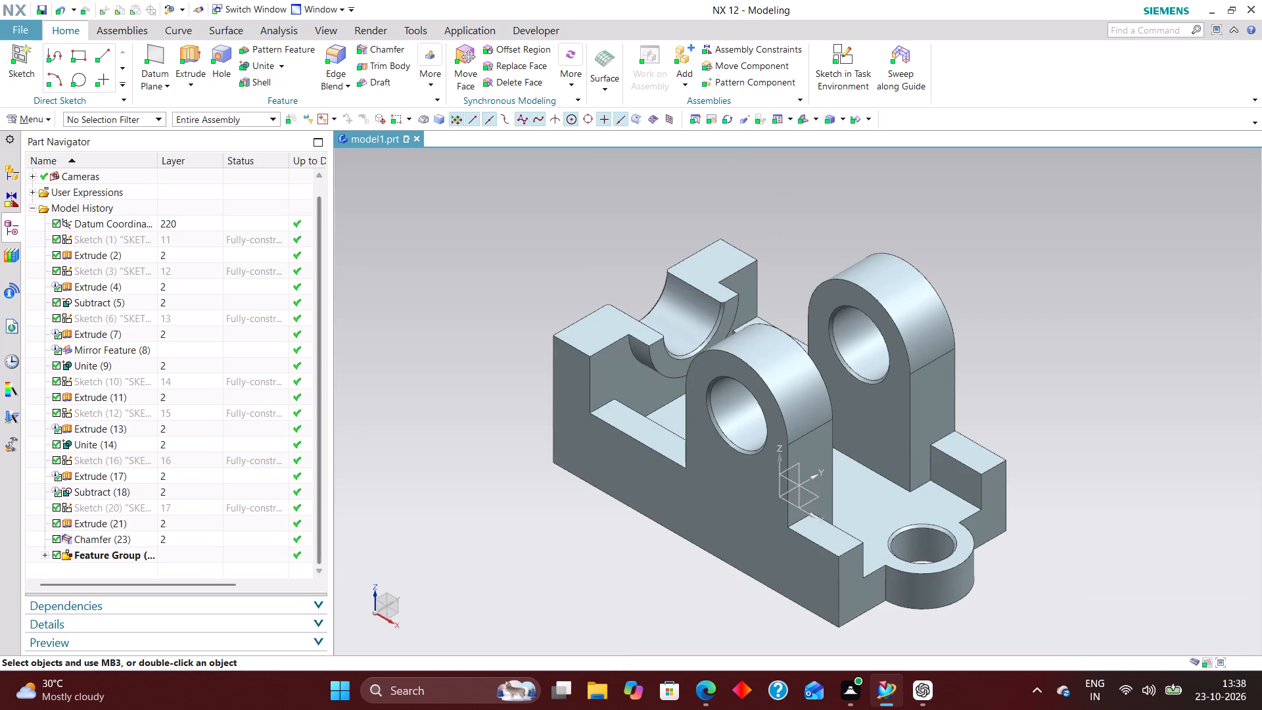
Assign the library material Steel to the bracket body.
left_click(47, 110)
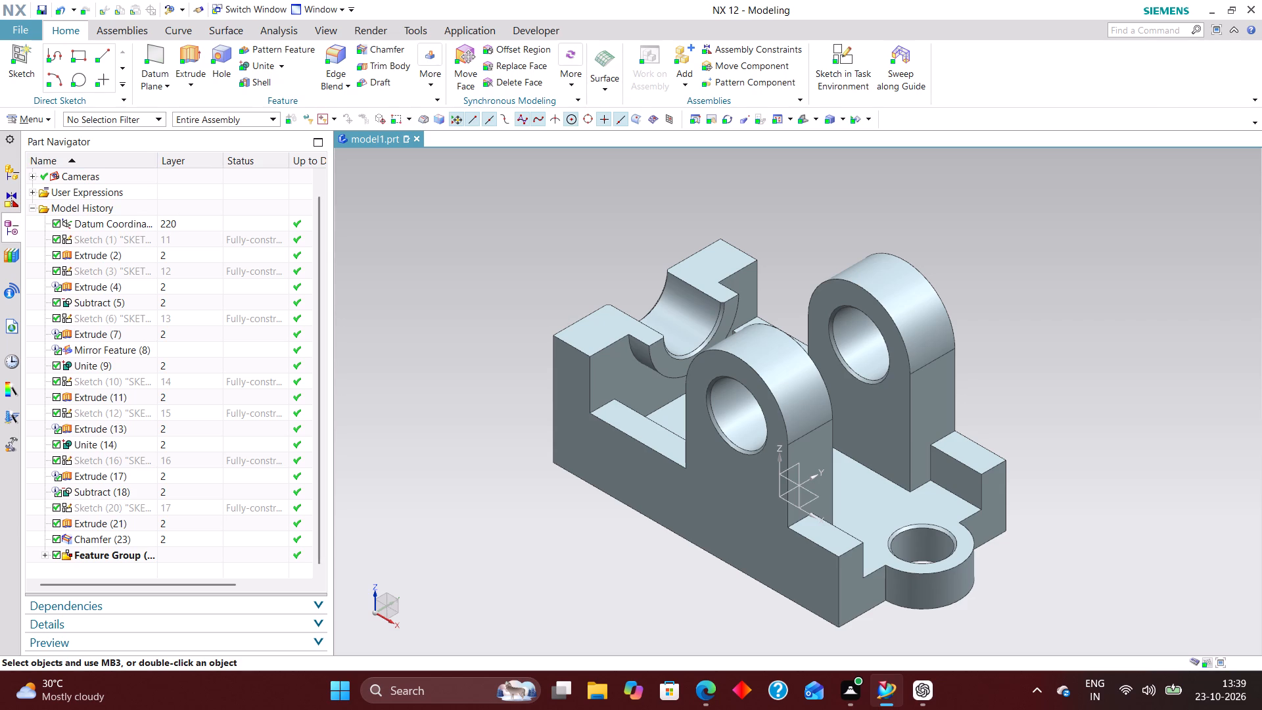
left_click(50, 125)
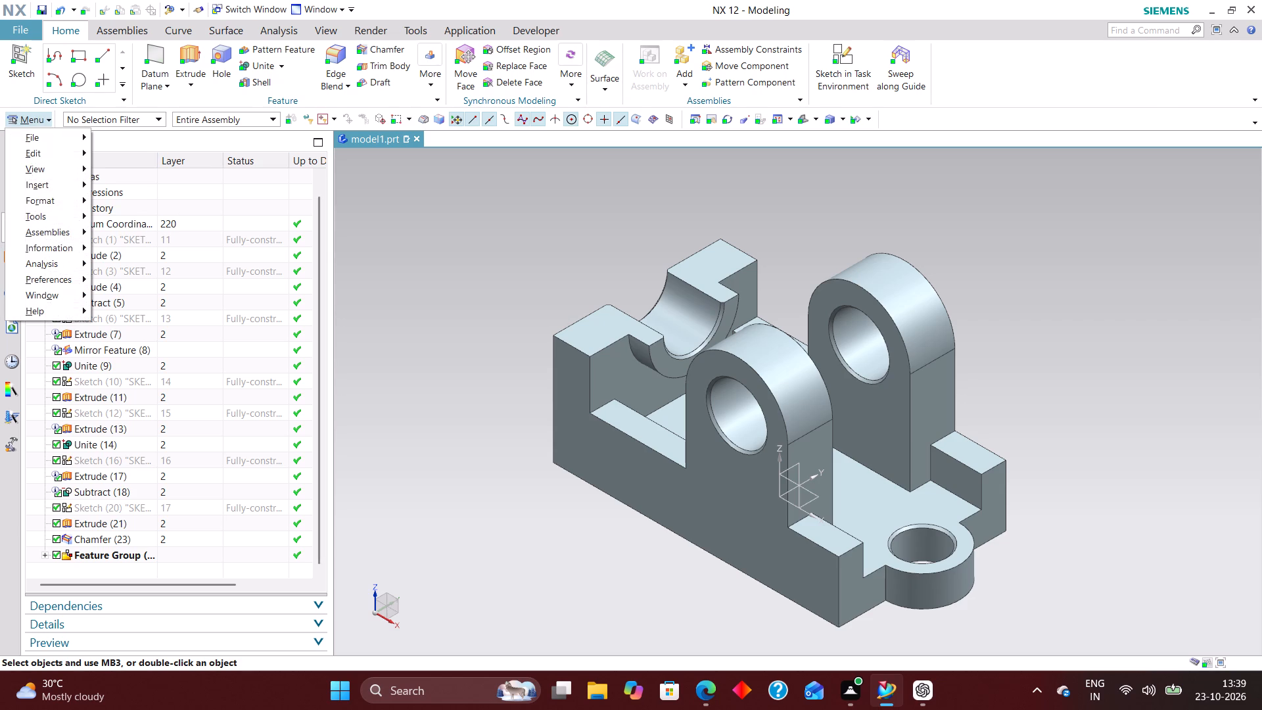
left_click(46, 120)
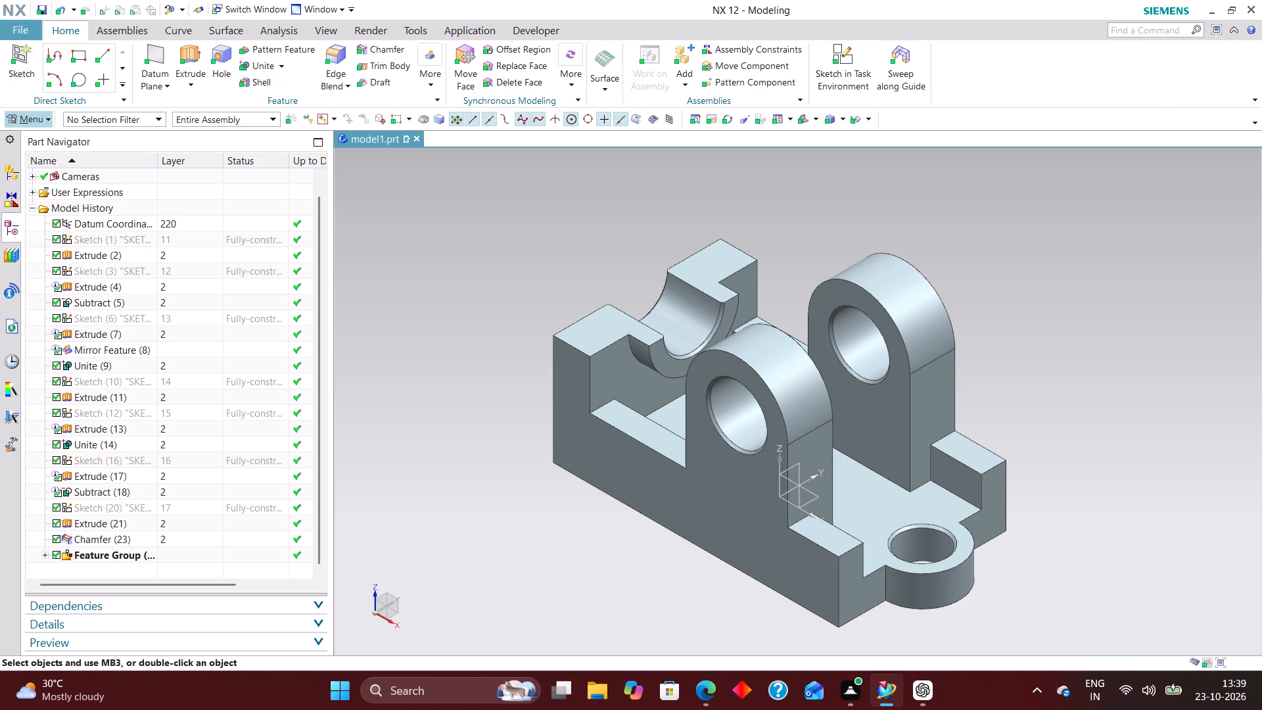
left_click(45, 120)
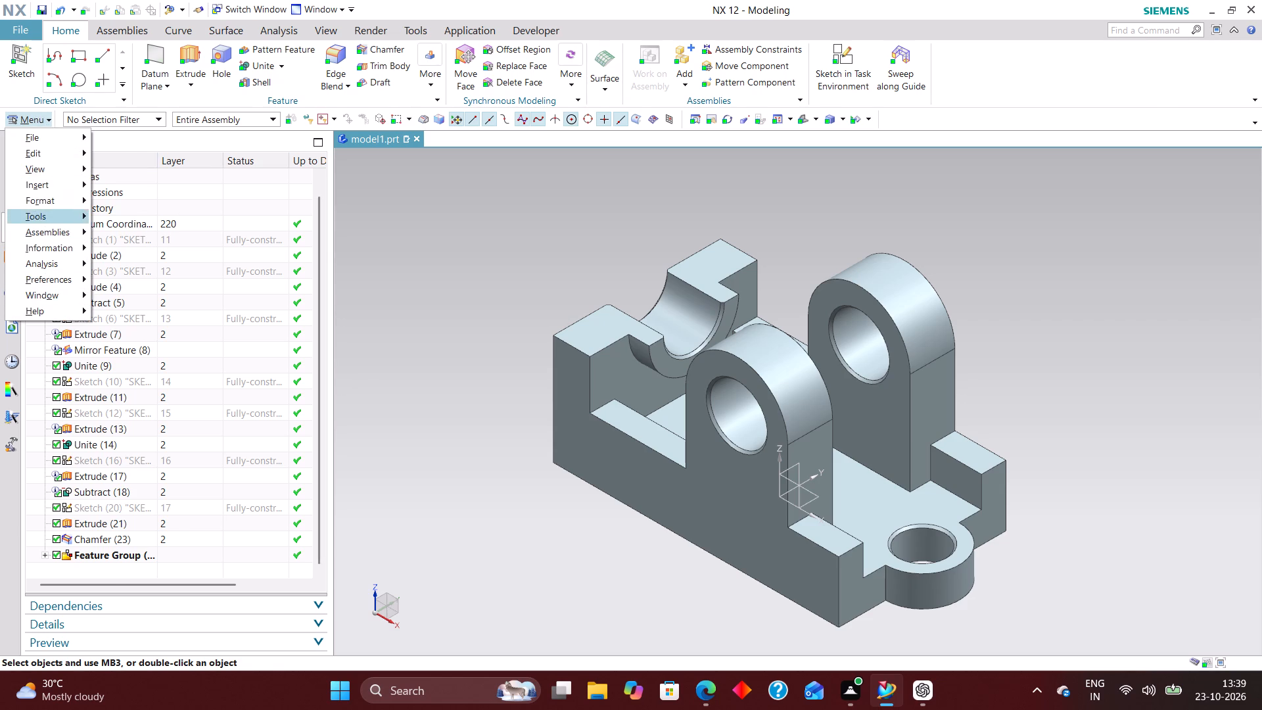
left_click(44, 217)
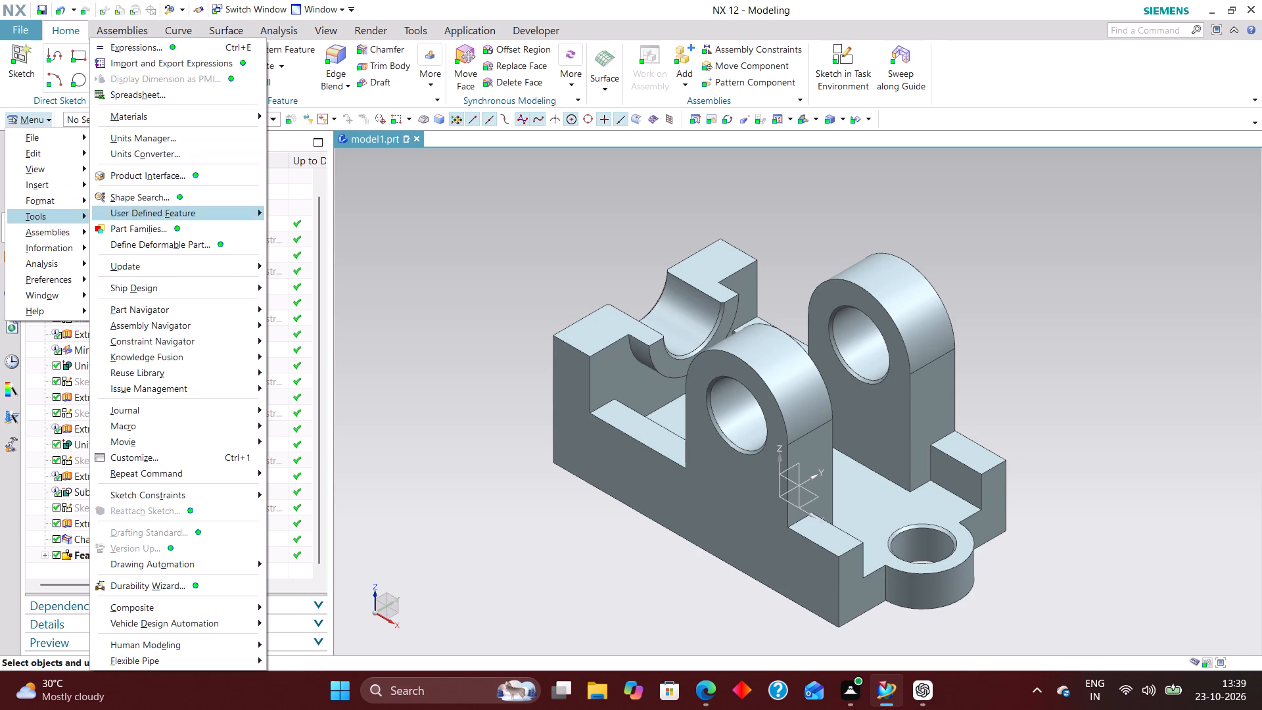
left_click(139, 115)
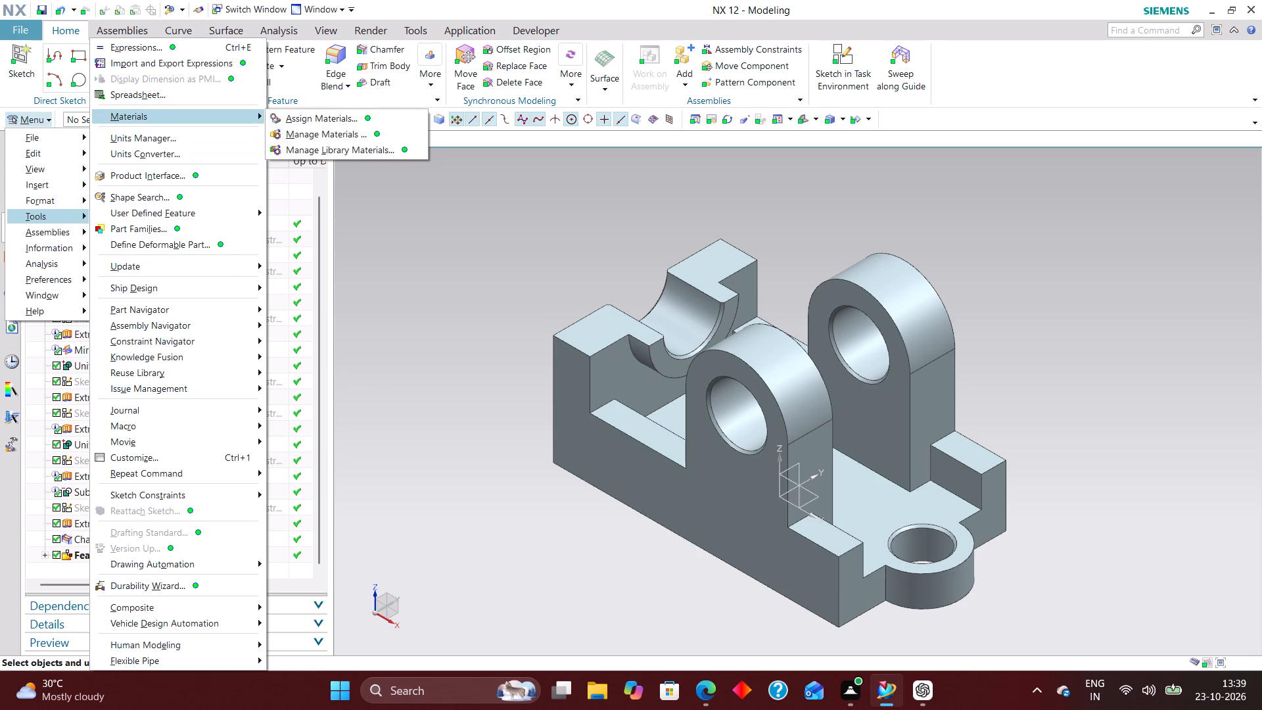
left_click(291, 120)
left_click(627, 452)
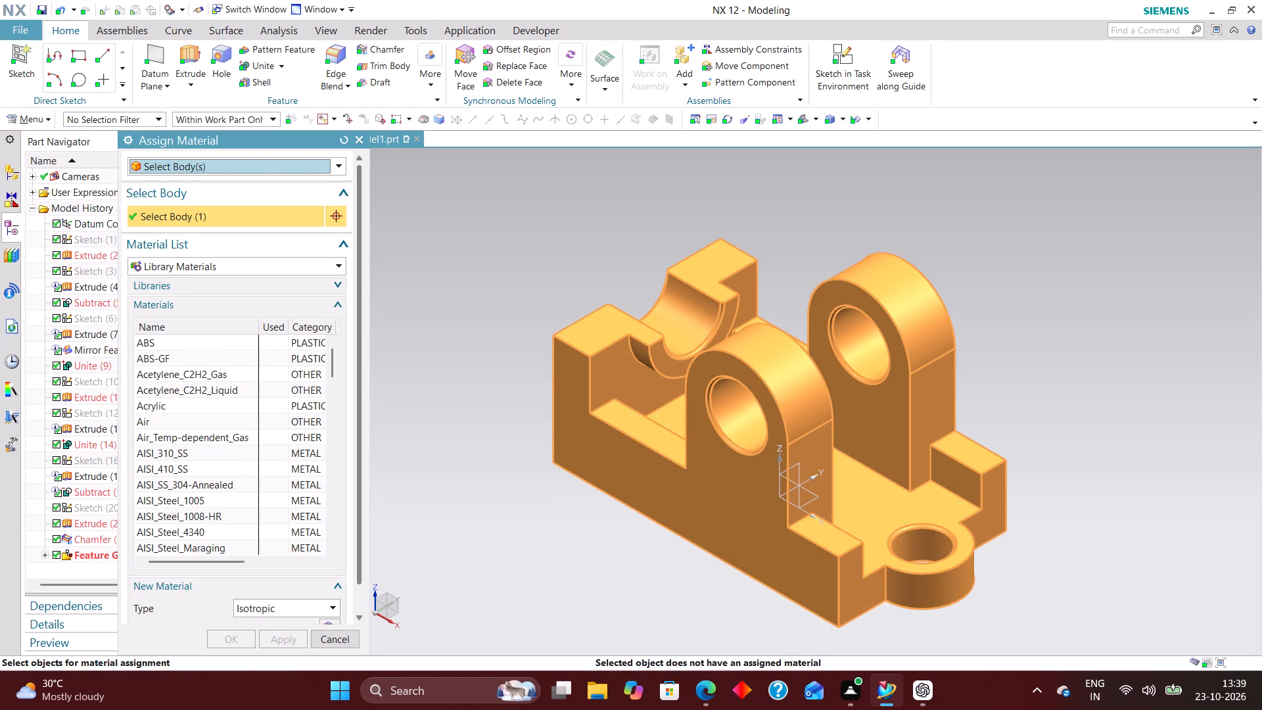
scroll(216, 454, "down", 20)
scroll(216, 454, "down", 6)
scroll(143, 417, "up", 2)
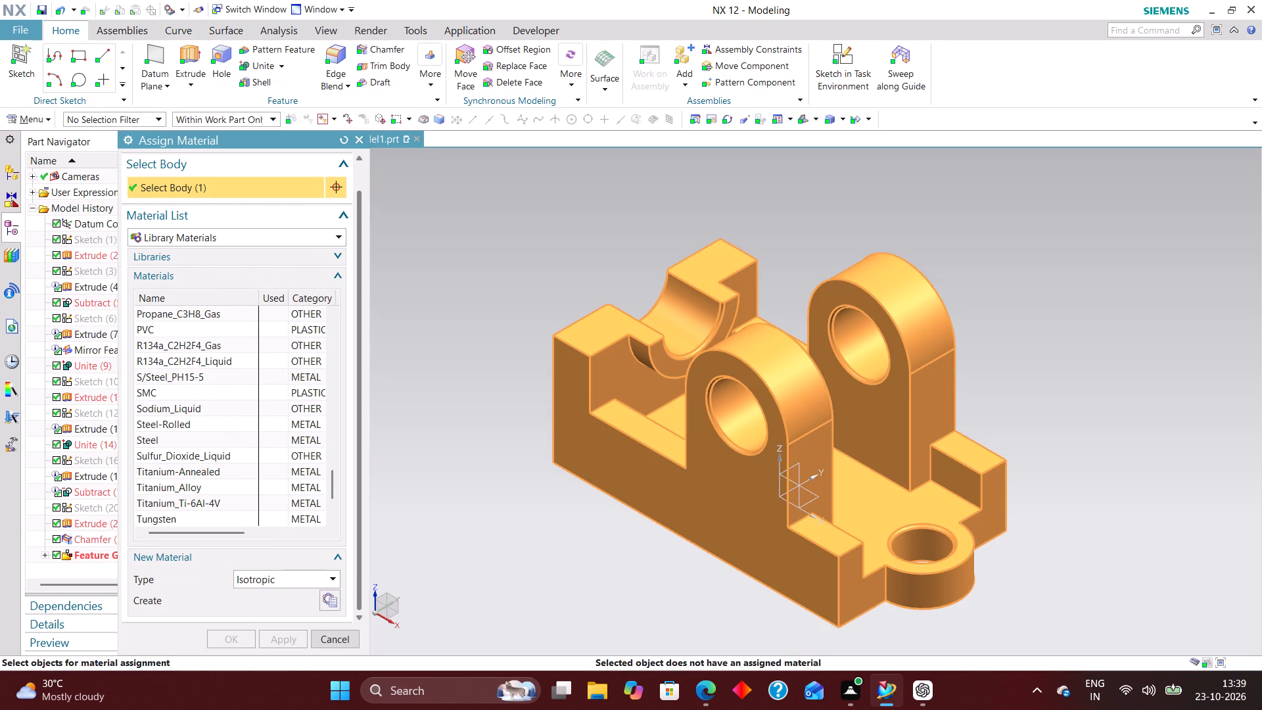
left_click(175, 438)
left_click(241, 639)
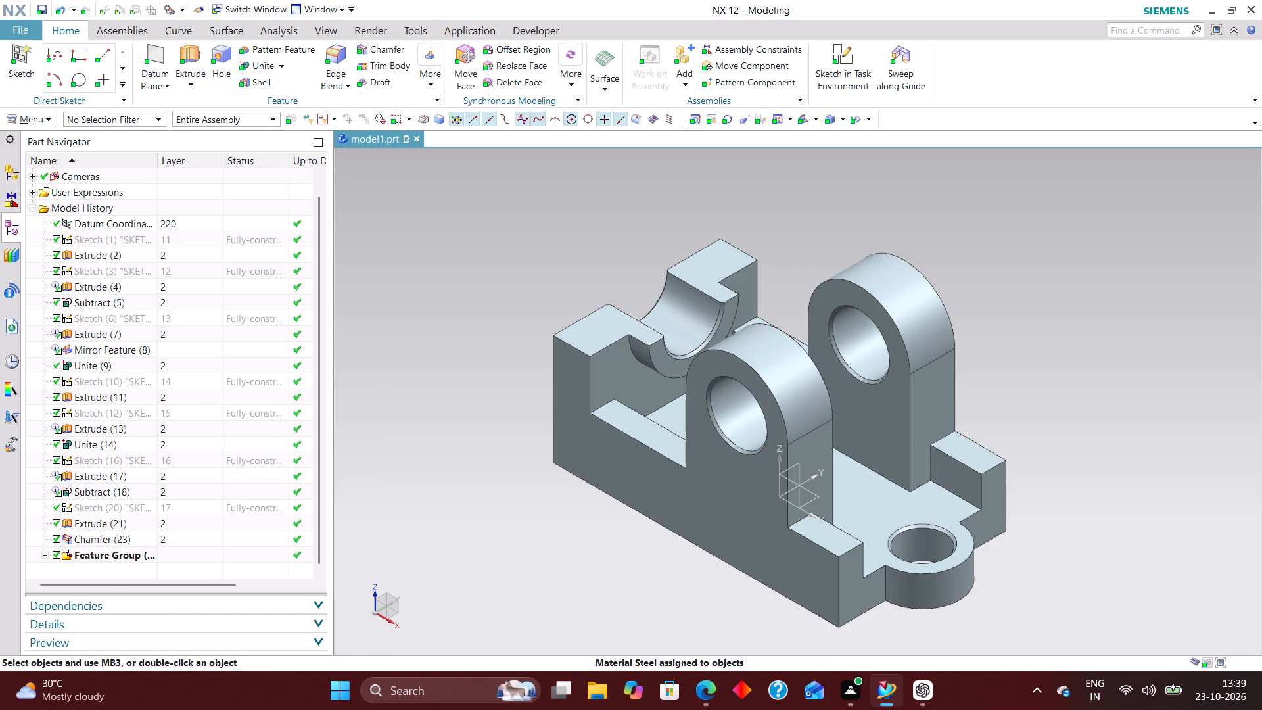
Turn on Update Data on Save in the part's weight properties and update the weight data immediately.
left_click(51, 124)
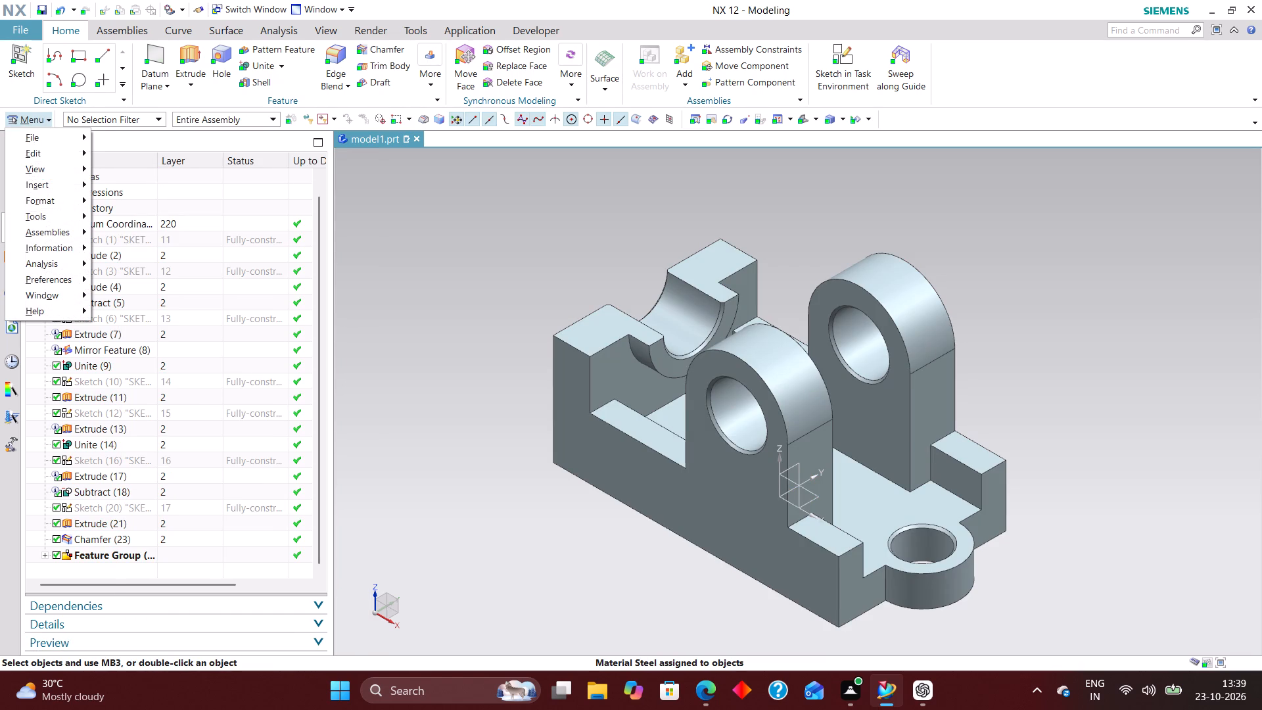
left_click(43, 136)
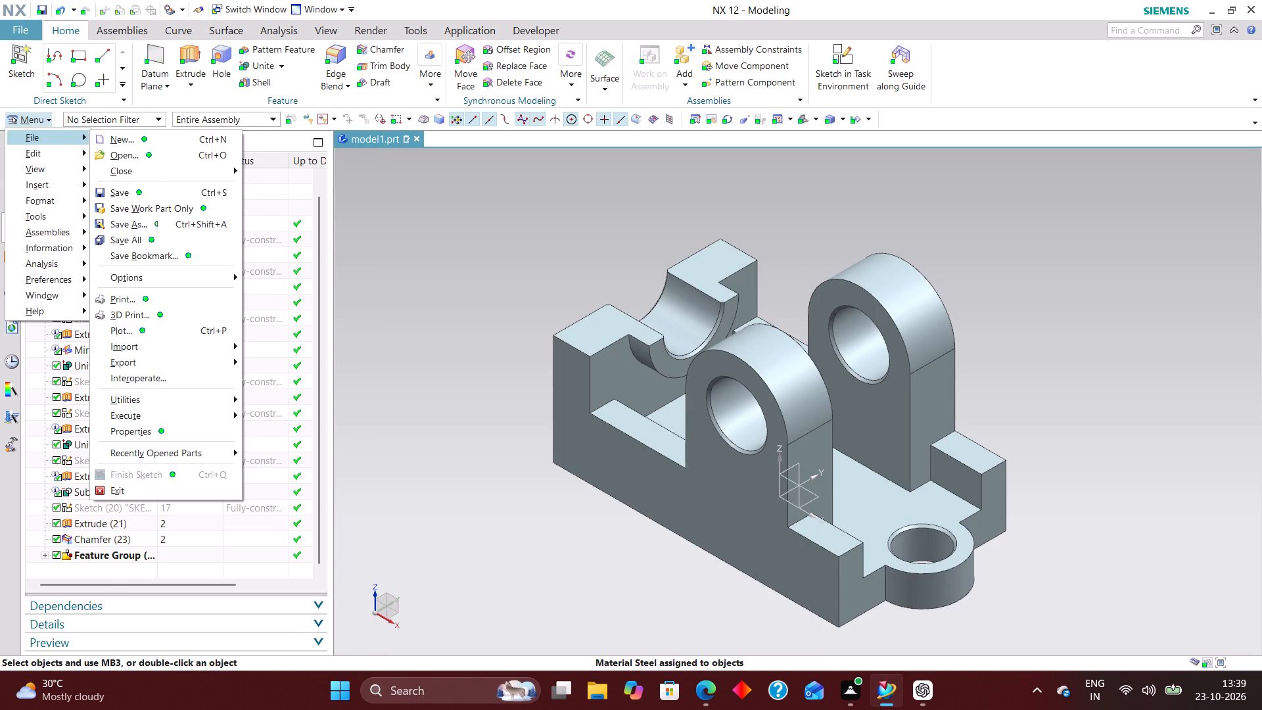
double_click(43, 116)
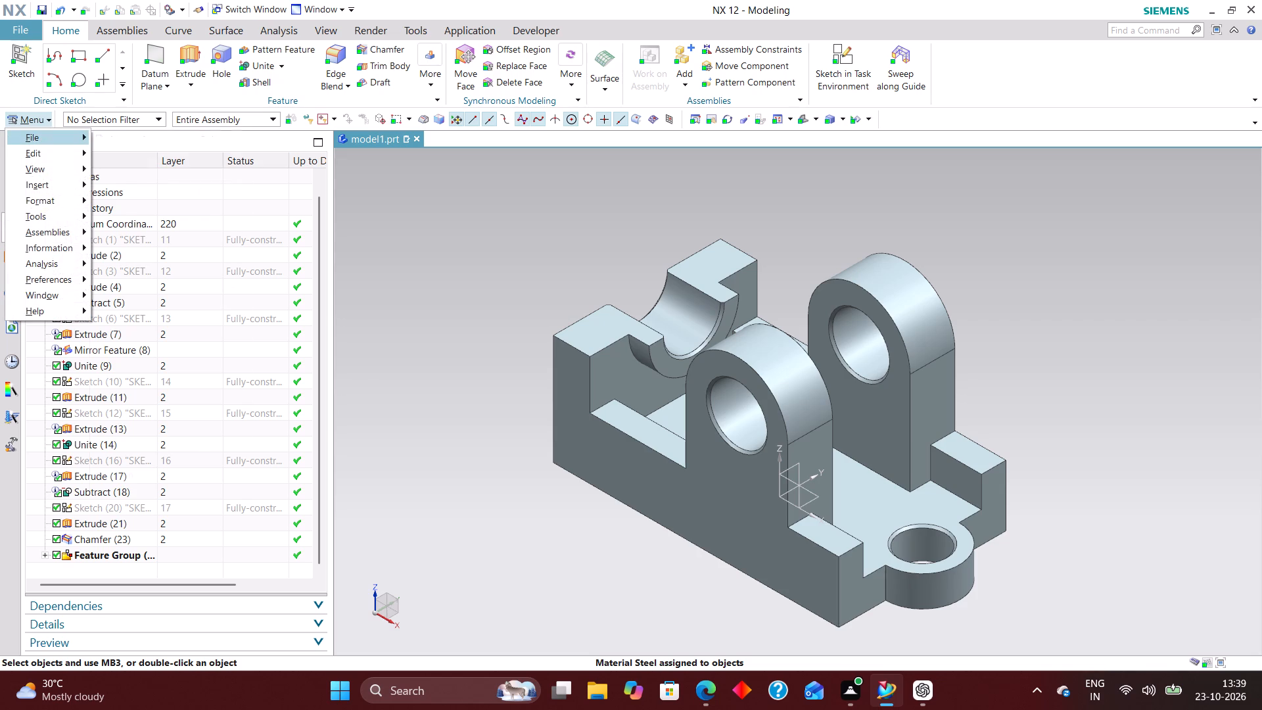
left_click(41, 134)
left_click(159, 428)
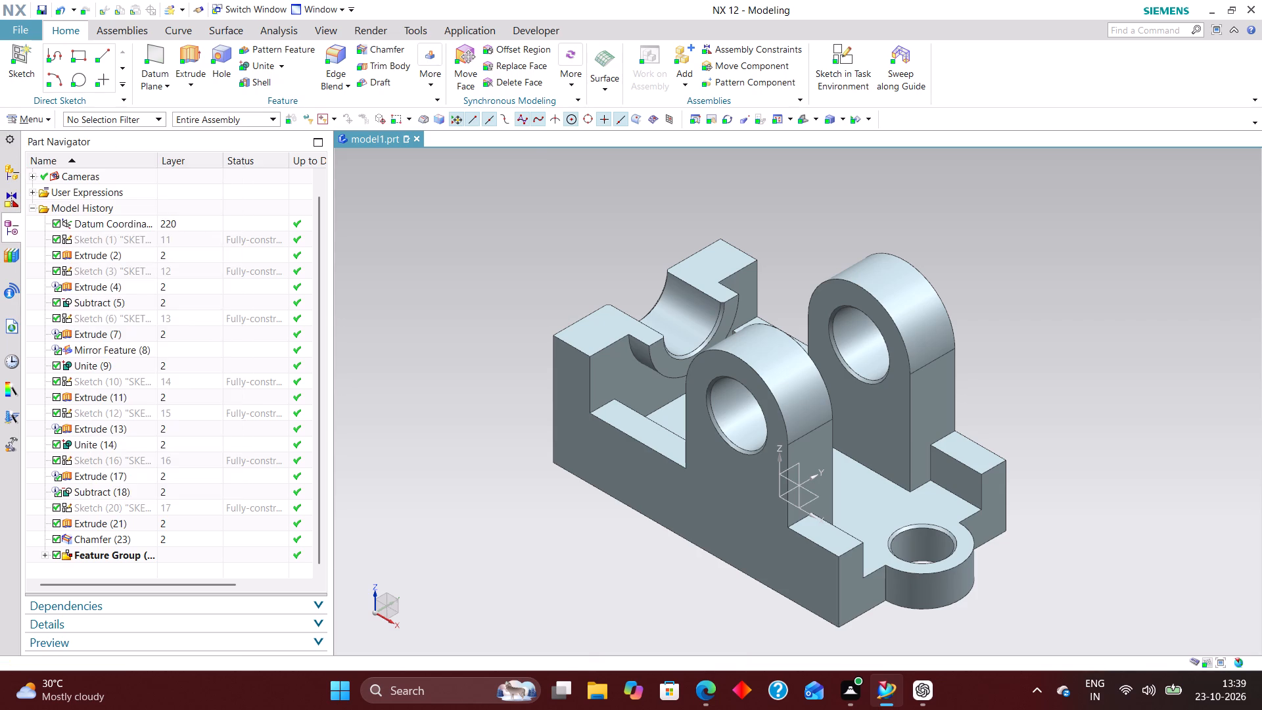
left_click(144, 222)
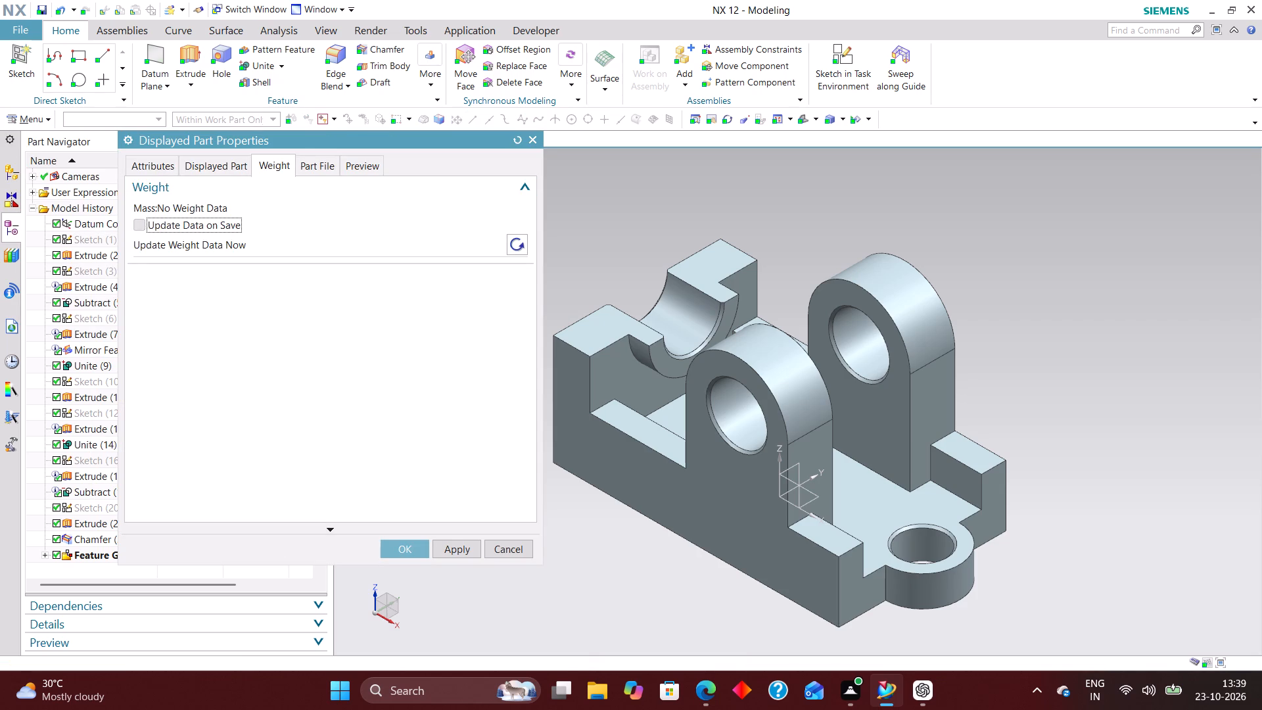
left_click(523, 245)
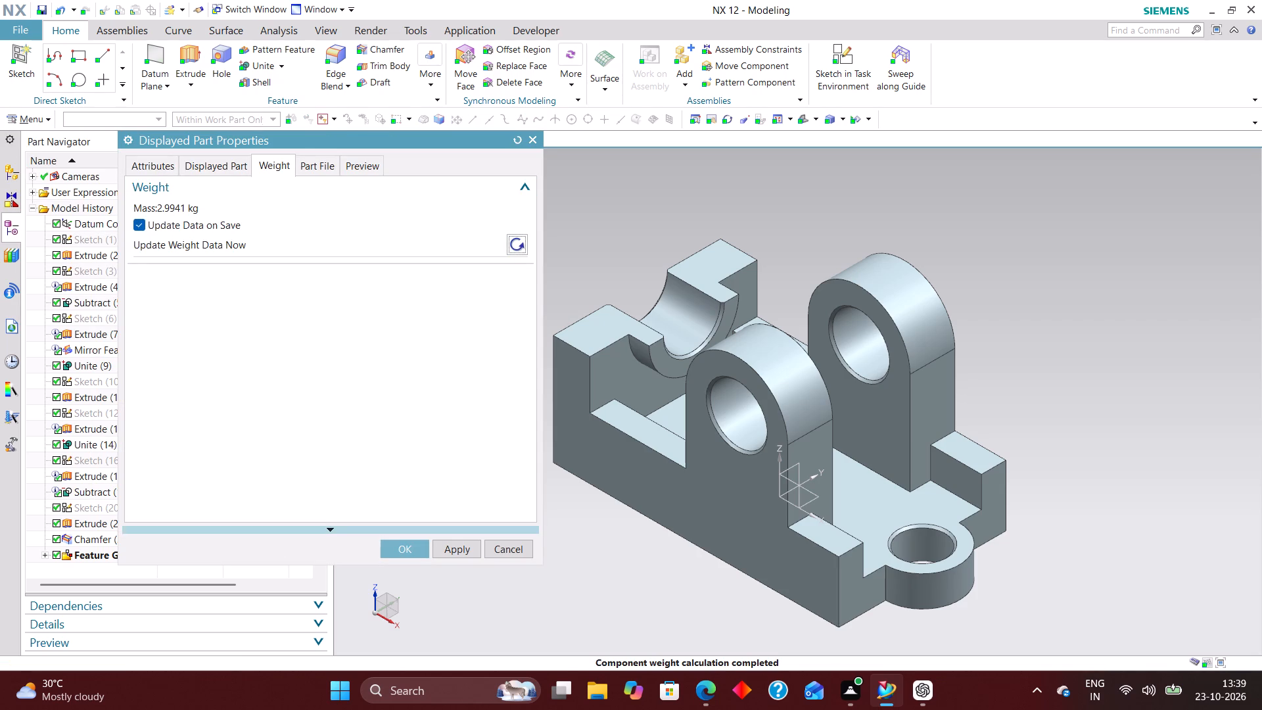
left_click(404, 546)
Create a new group containing the bracket's solid body, keeping the default name and settings.
left_click(45, 122)
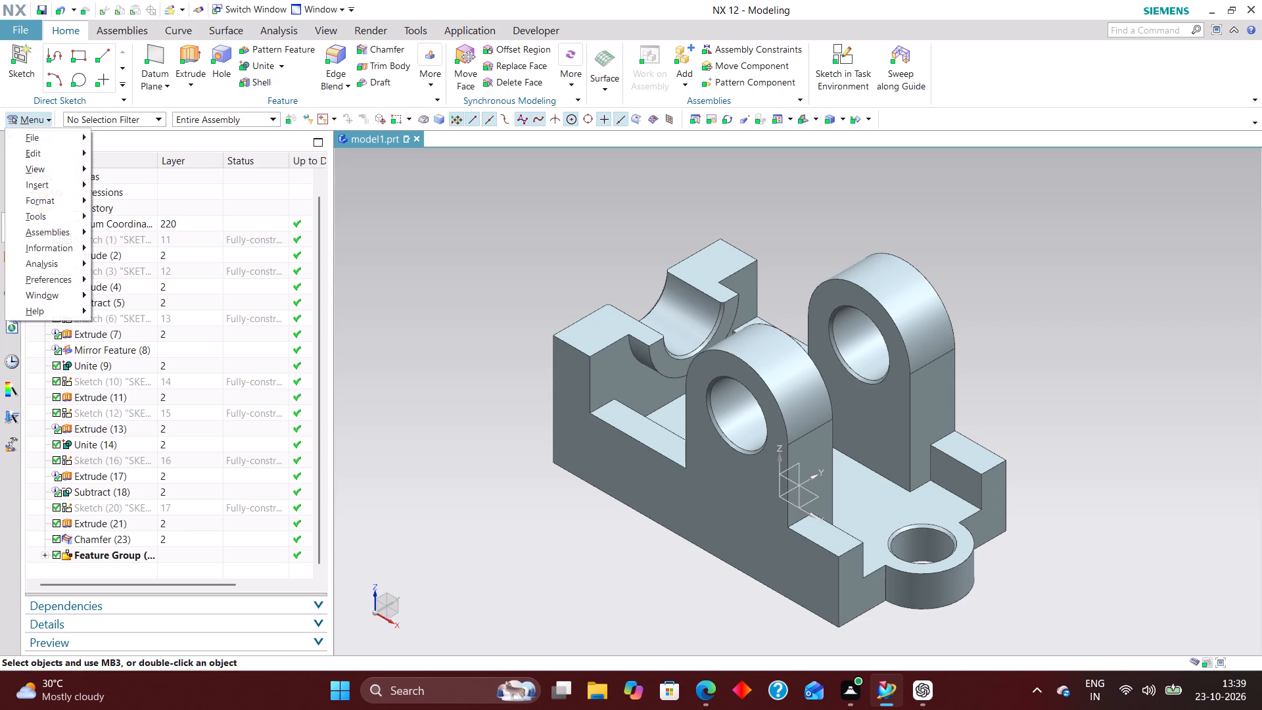
left_click(58, 198)
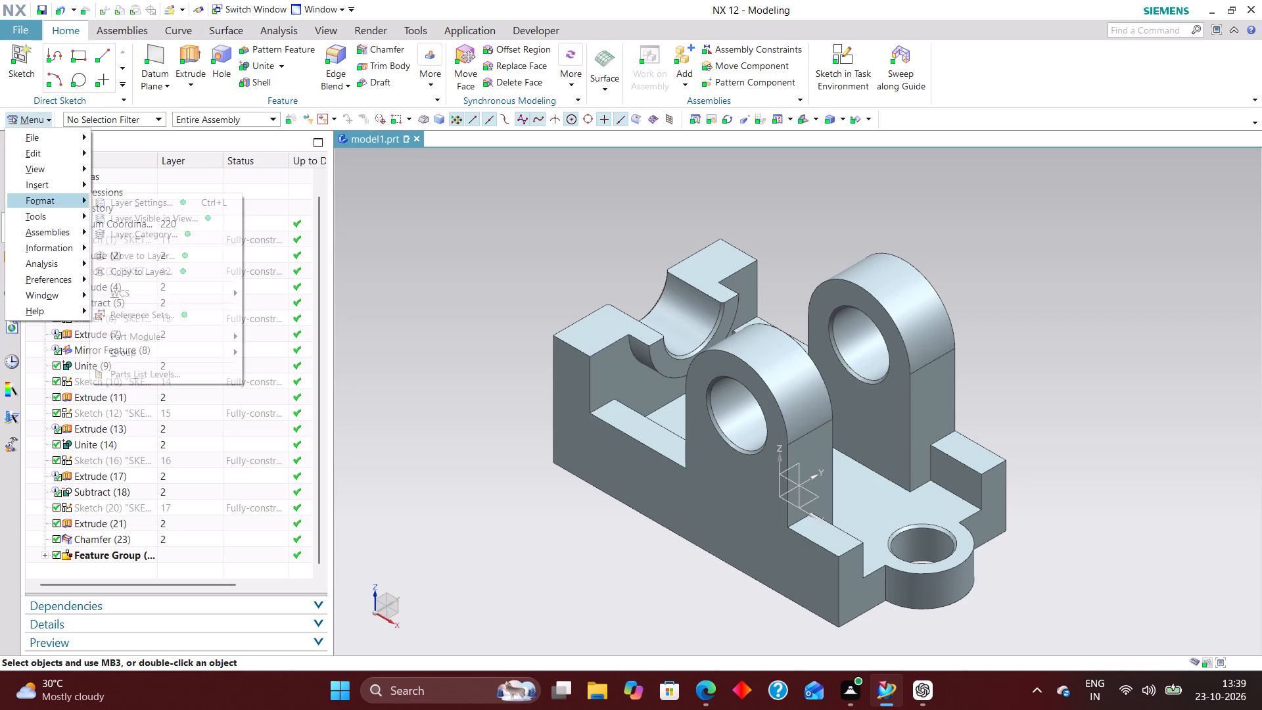
left_click(147, 358)
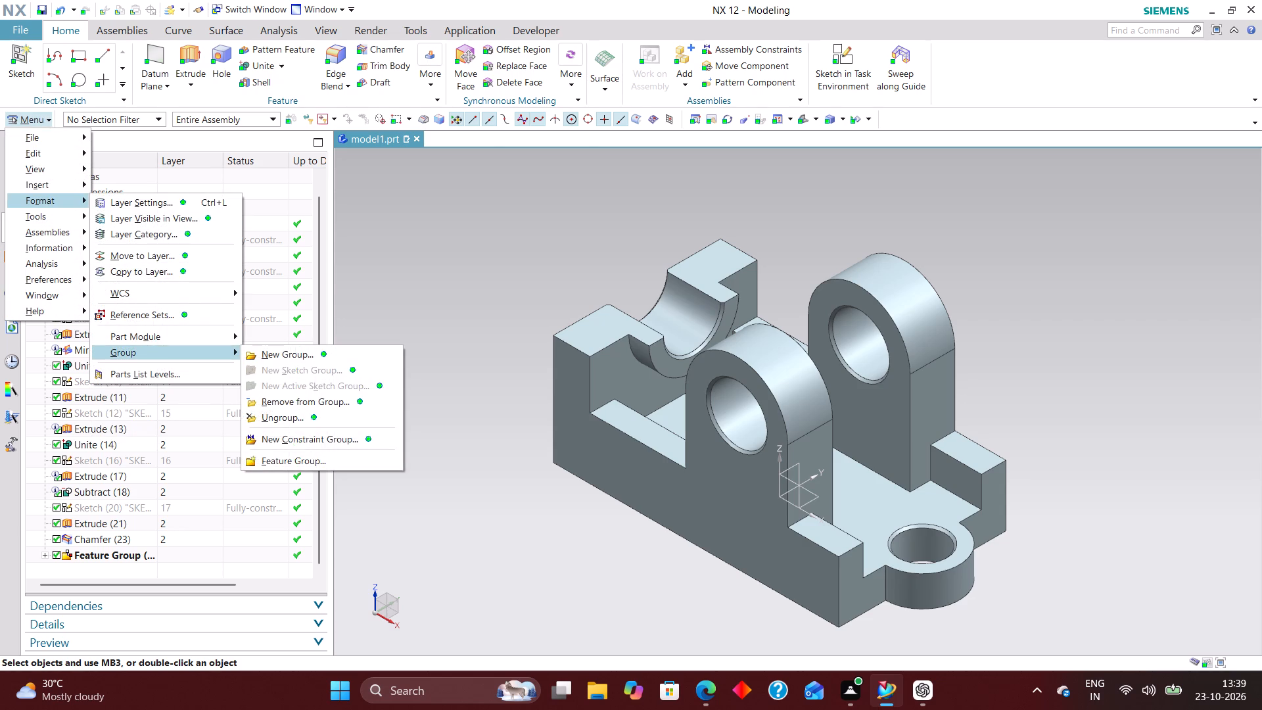
left_click(302, 355)
left_click(601, 353)
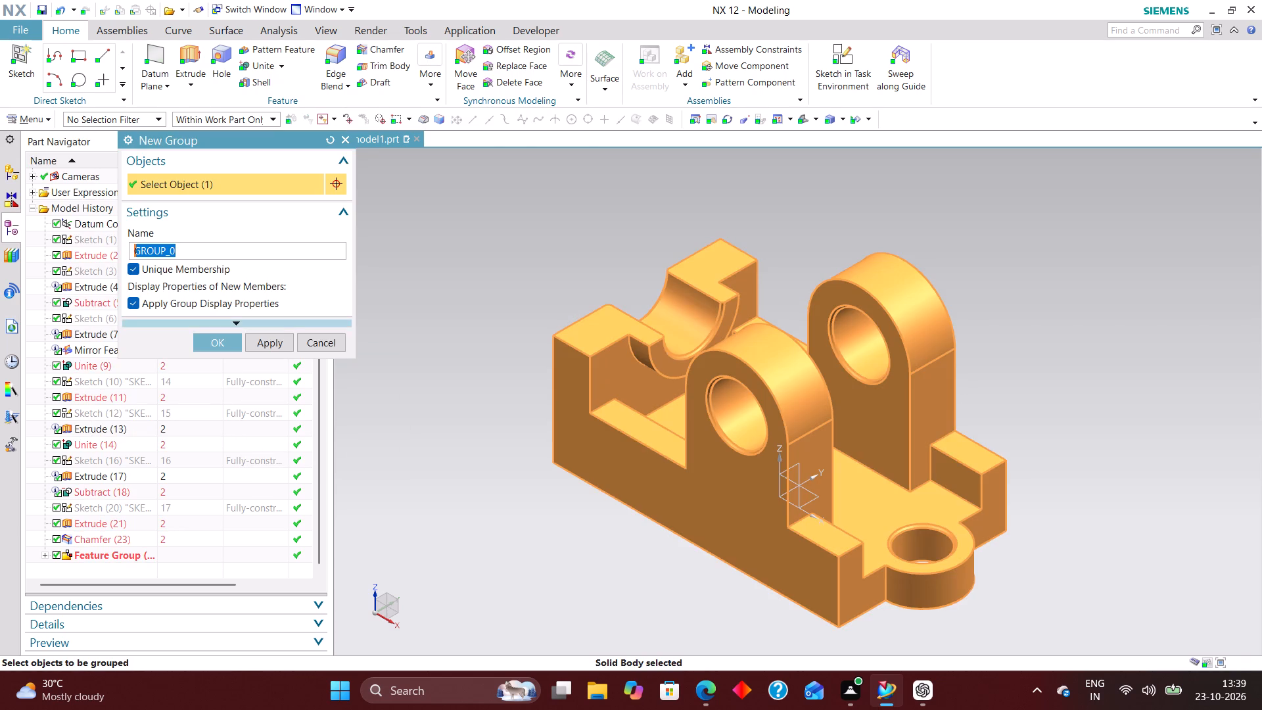
left_click(225, 344)
Set up Part Cleanup to also delete unused units and perform all serious delete actions, from unused expressions through part family data.
left_click(46, 122)
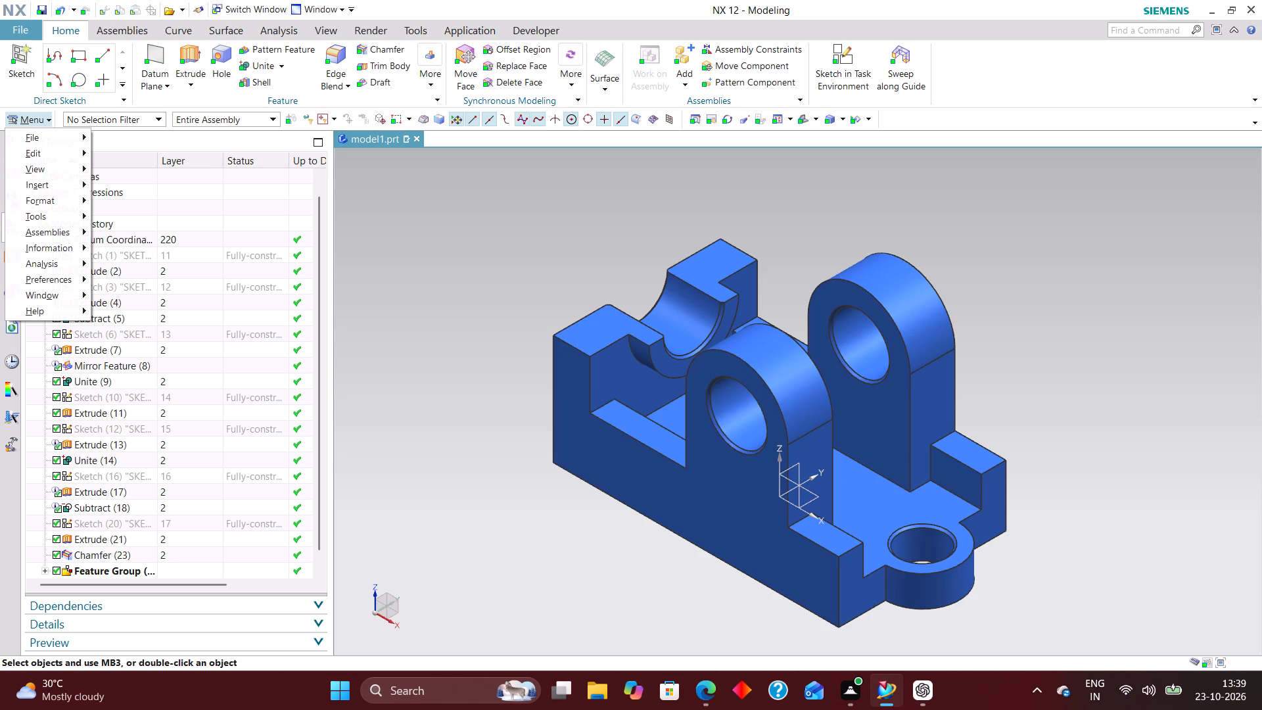
left_click(46, 131)
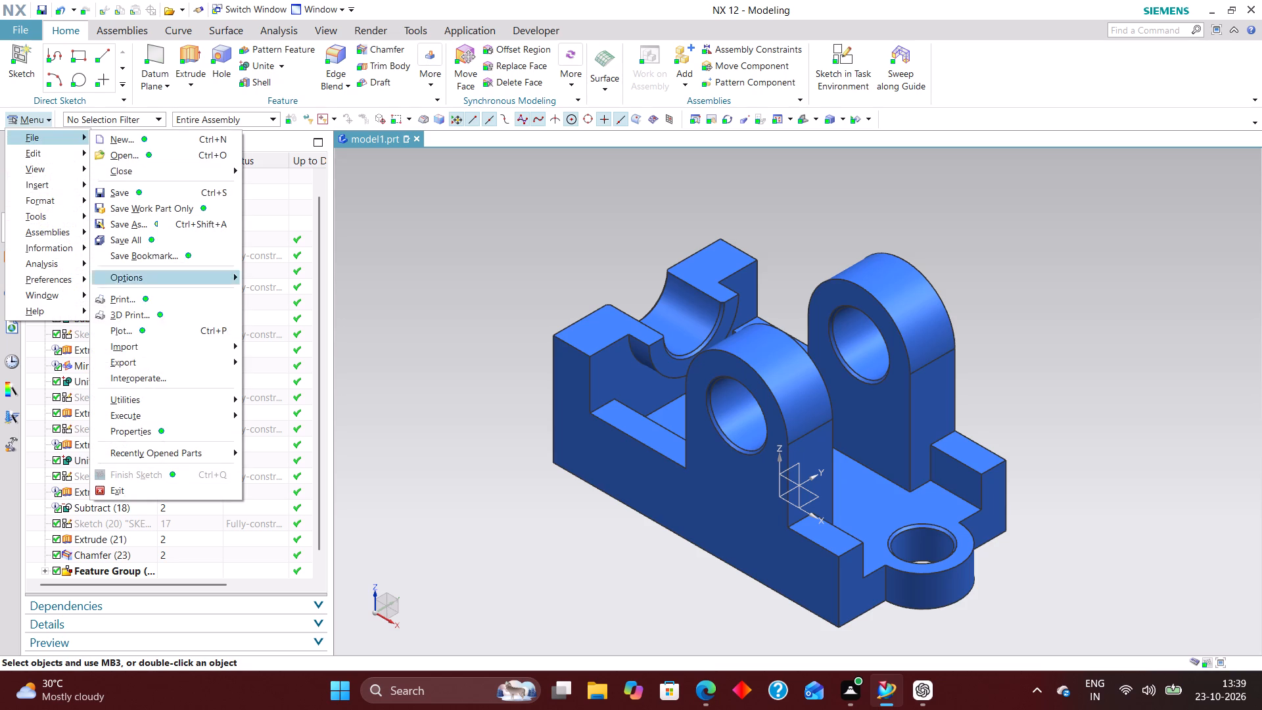
left_click(147, 400)
left_click(338, 627)
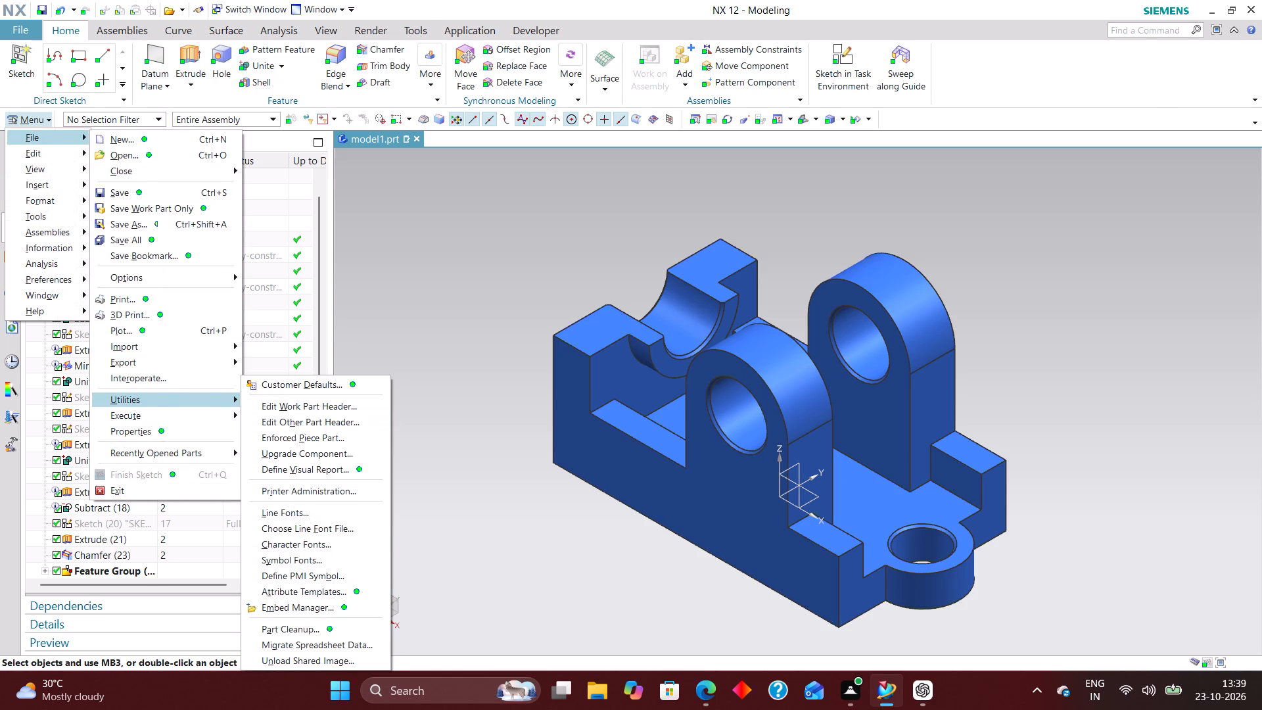
scroll(197, 404, "down", 5)
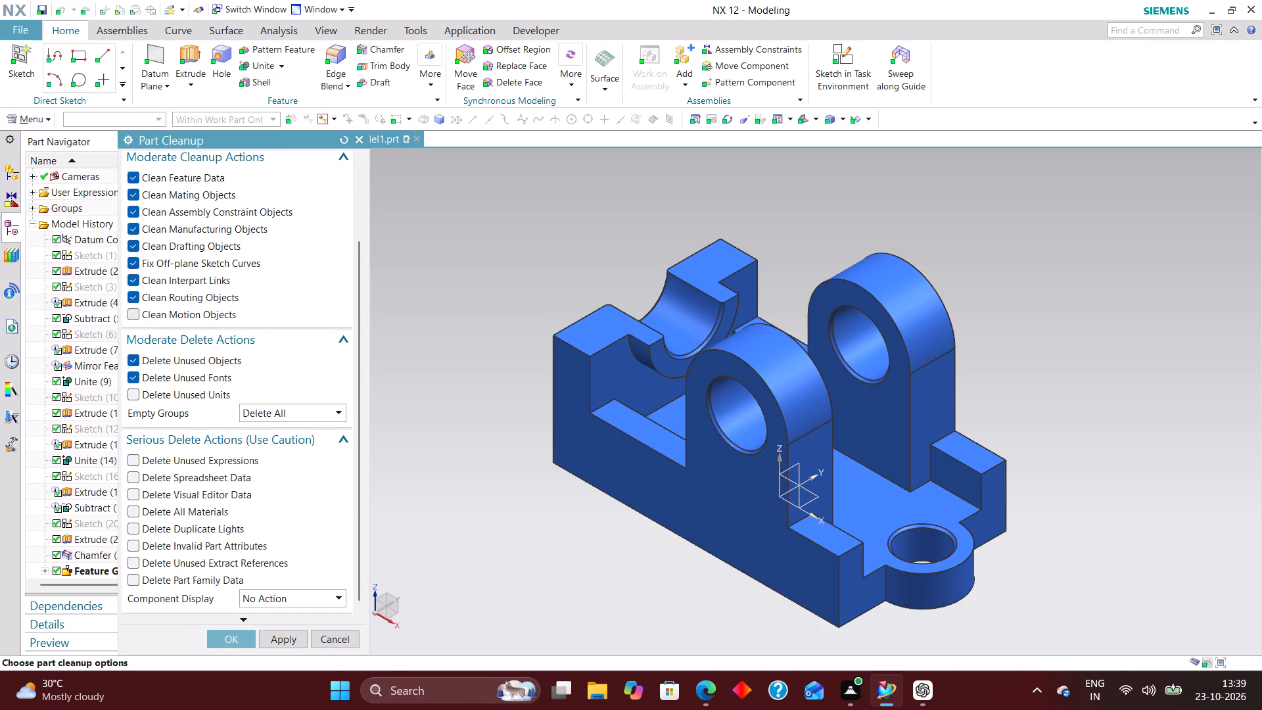
left_click(183, 390)
left_click(175, 460)
left_click(172, 470)
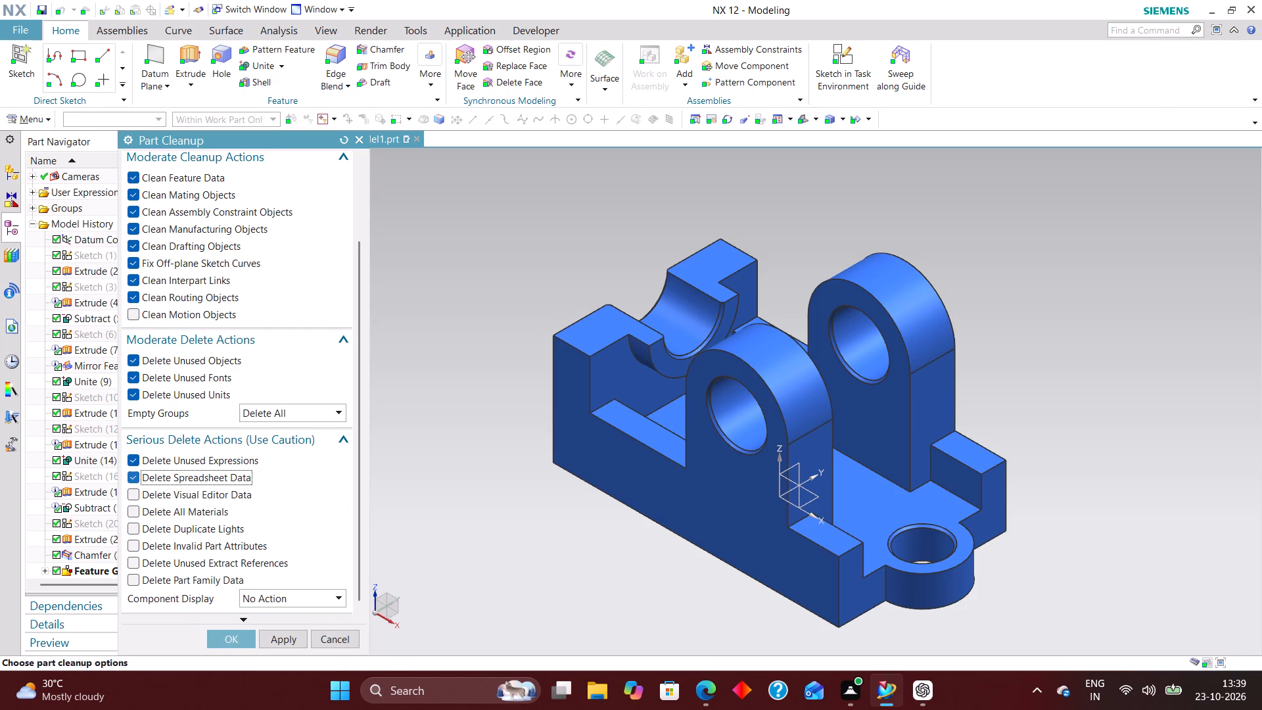
left_click(174, 485)
left_click(176, 494)
left_click(181, 512)
left_click(177, 527)
left_click(179, 552)
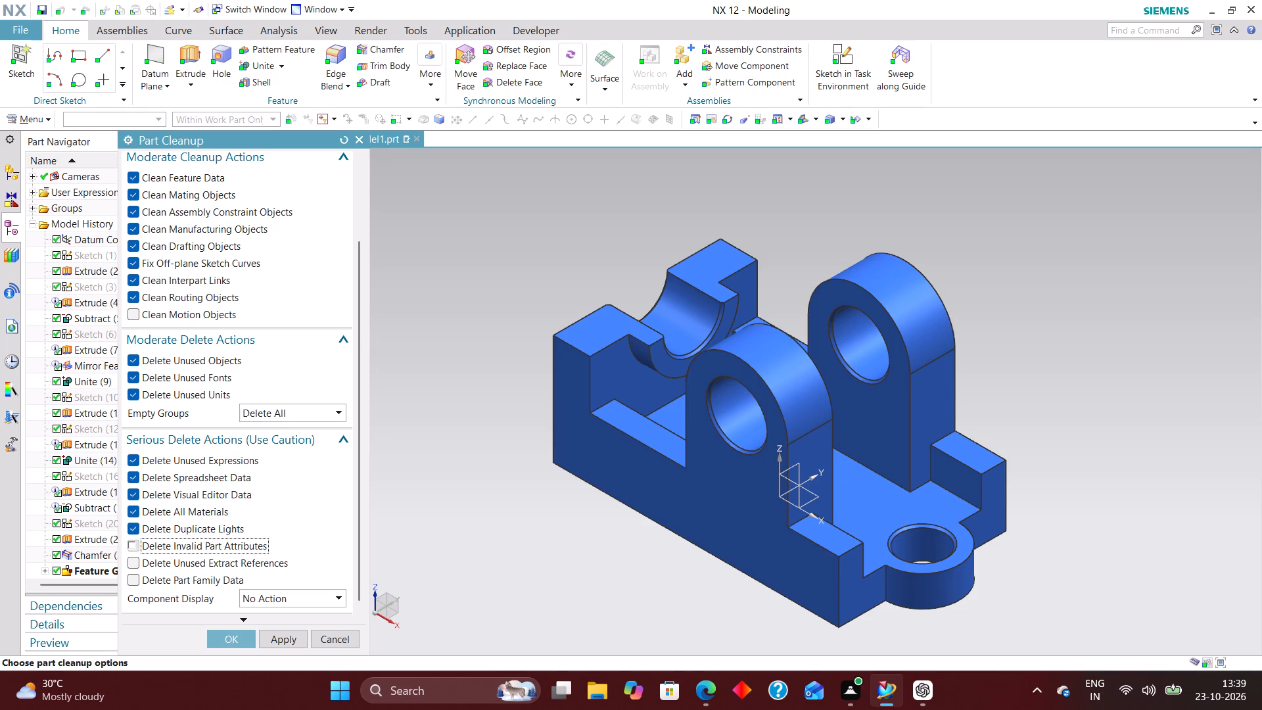
left_click(183, 556)
left_click(185, 578)
Set the cleanup's Component Display to Remove All Changes and run it, accepting deletion of all spreadsheets and visual editor data.
left_click(300, 602)
left_click(300, 648)
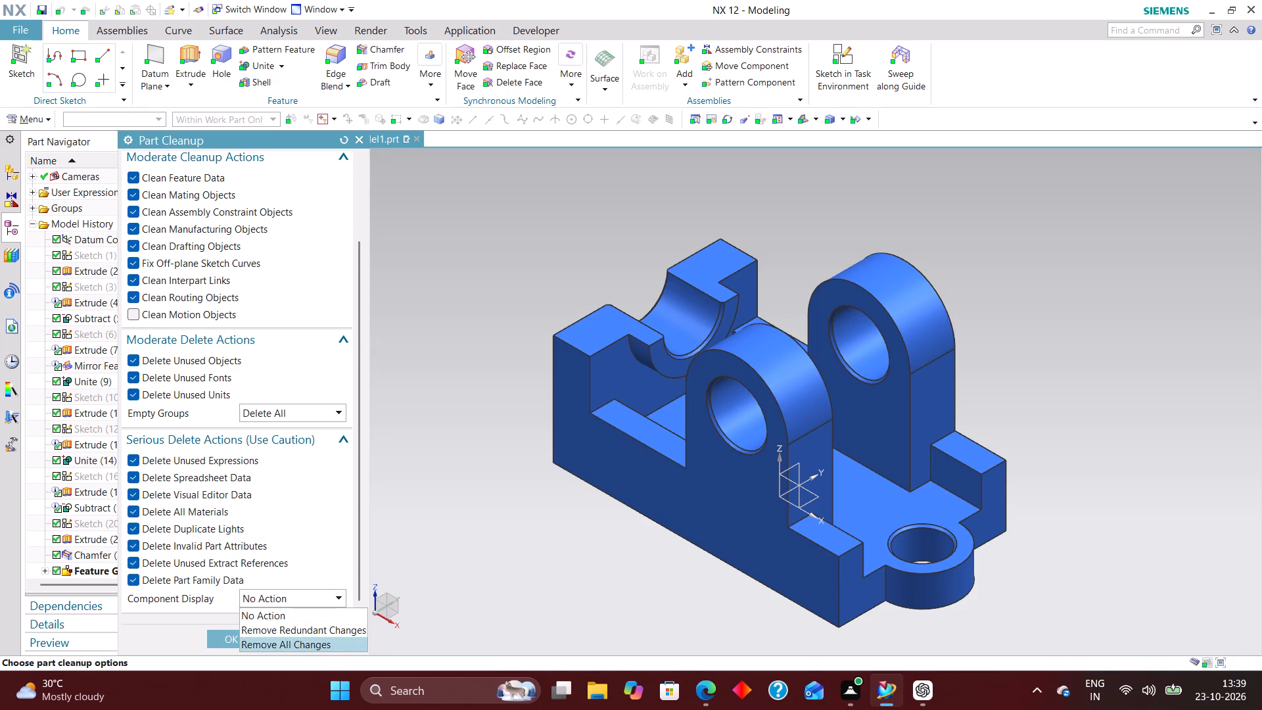
scroll(298, 468, "down", 2)
scroll(292, 449, "up", 3)
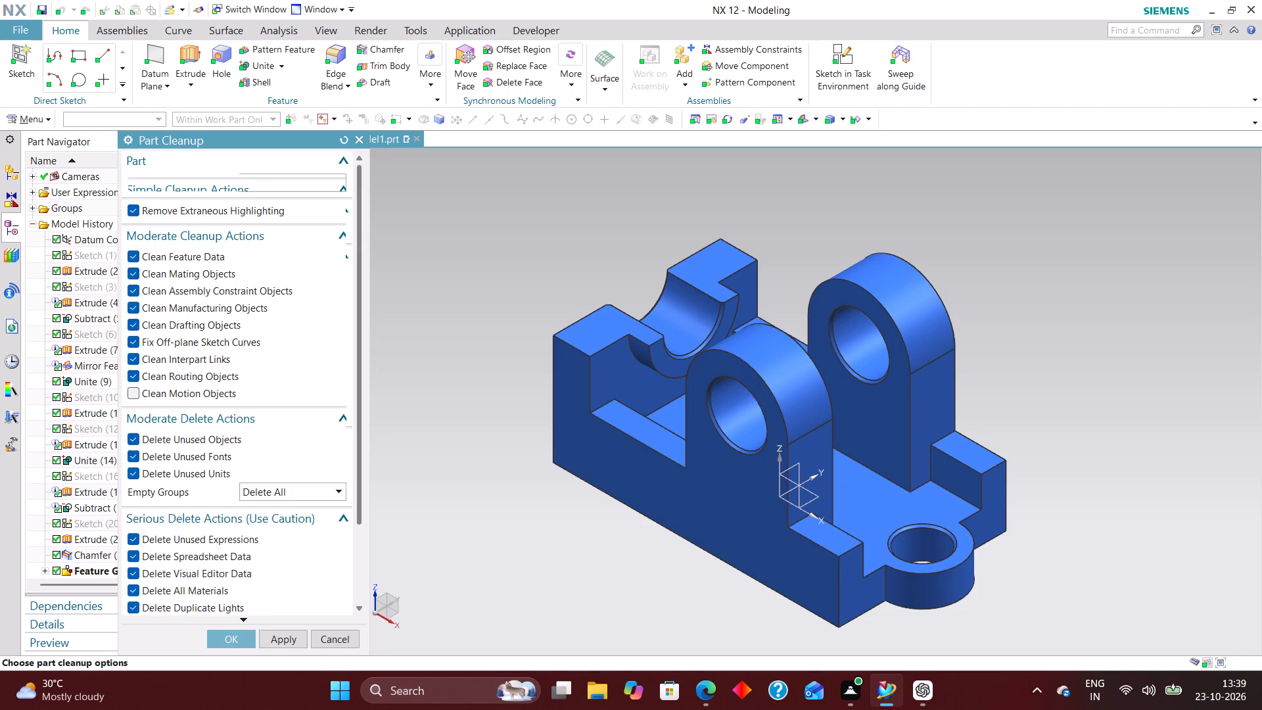
scroll(253, 339, "down", 5)
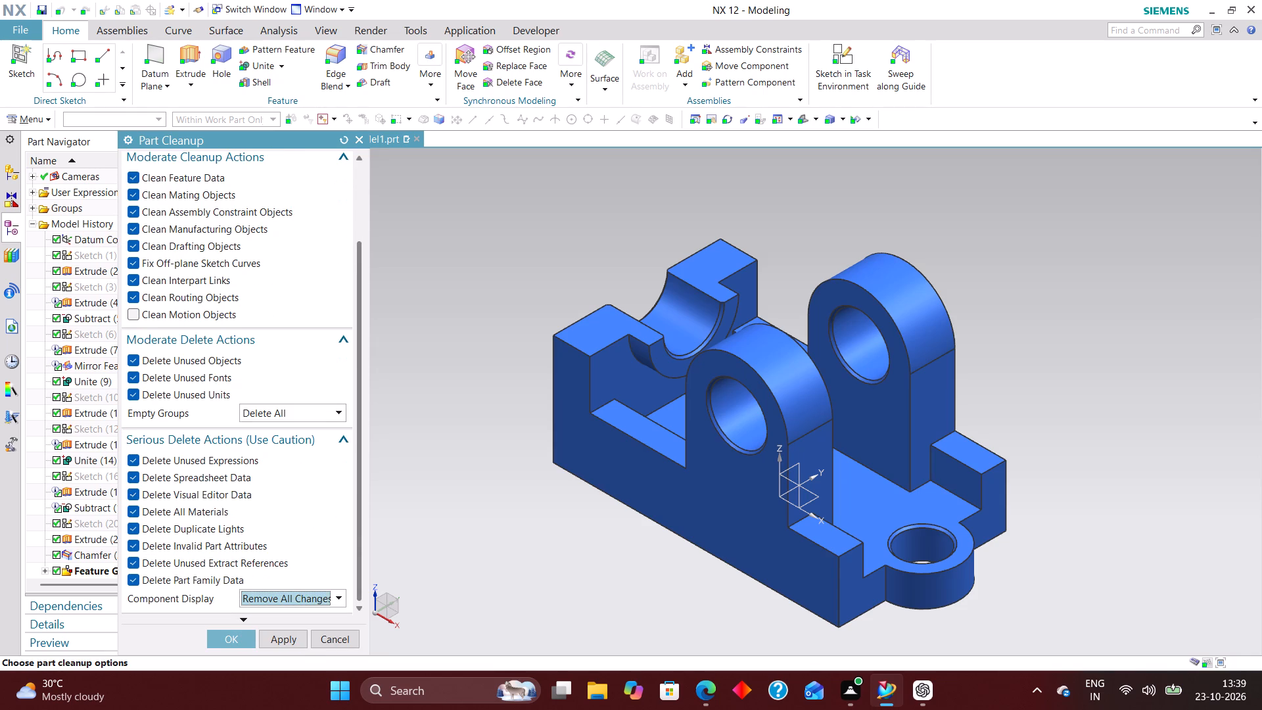
left_click(230, 632)
left_click(475, 383)
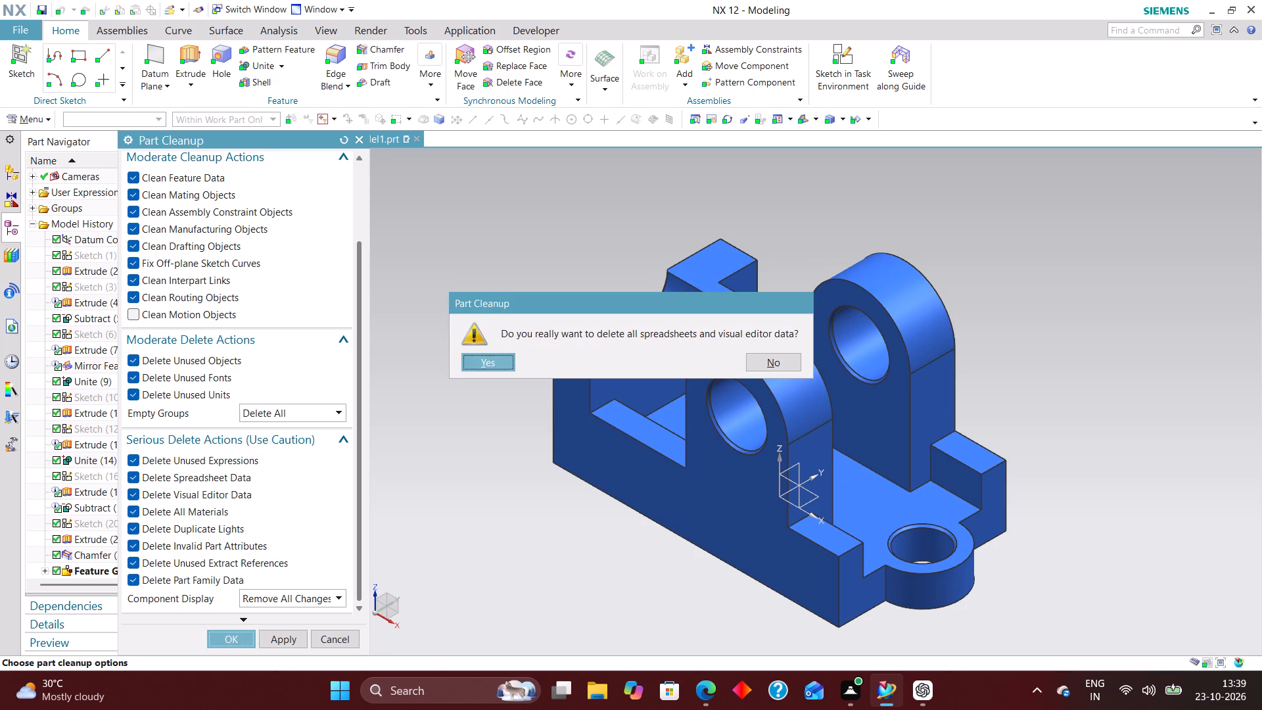
left_click(490, 358)
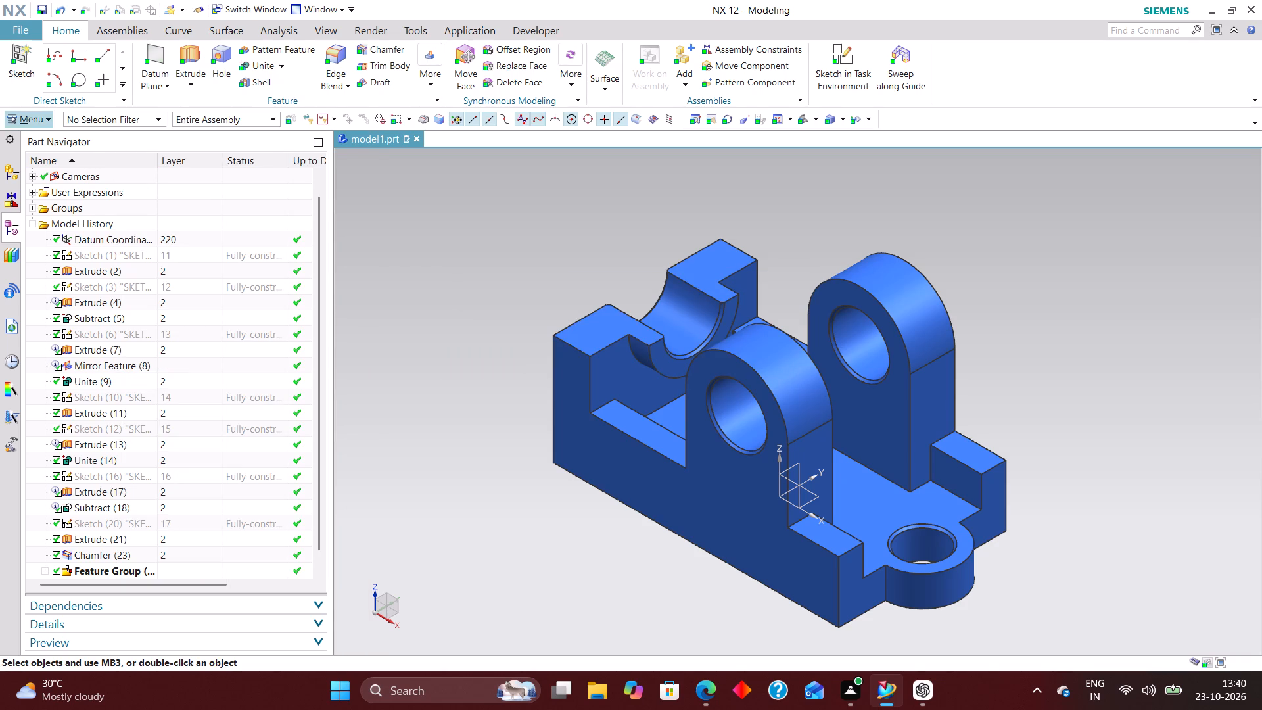
Add a new reference set with the default name and include the bracket's solid body in it.
left_click(45, 126)
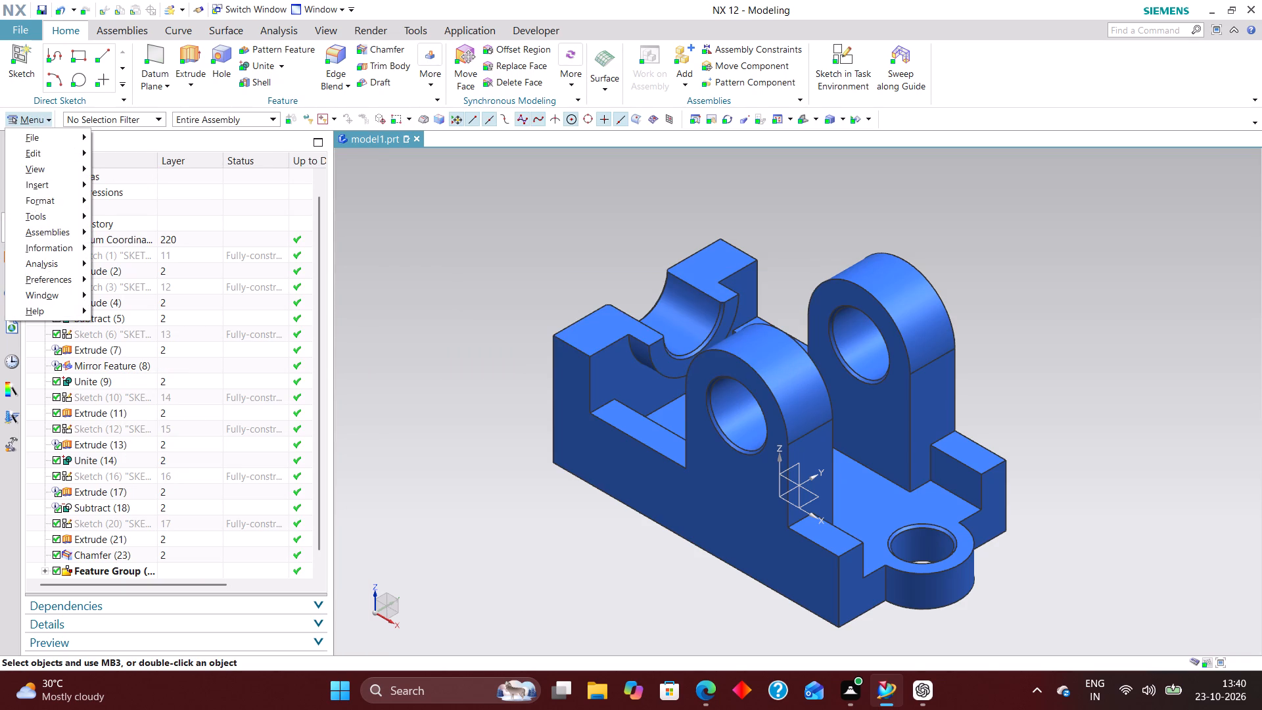
left_click(53, 196)
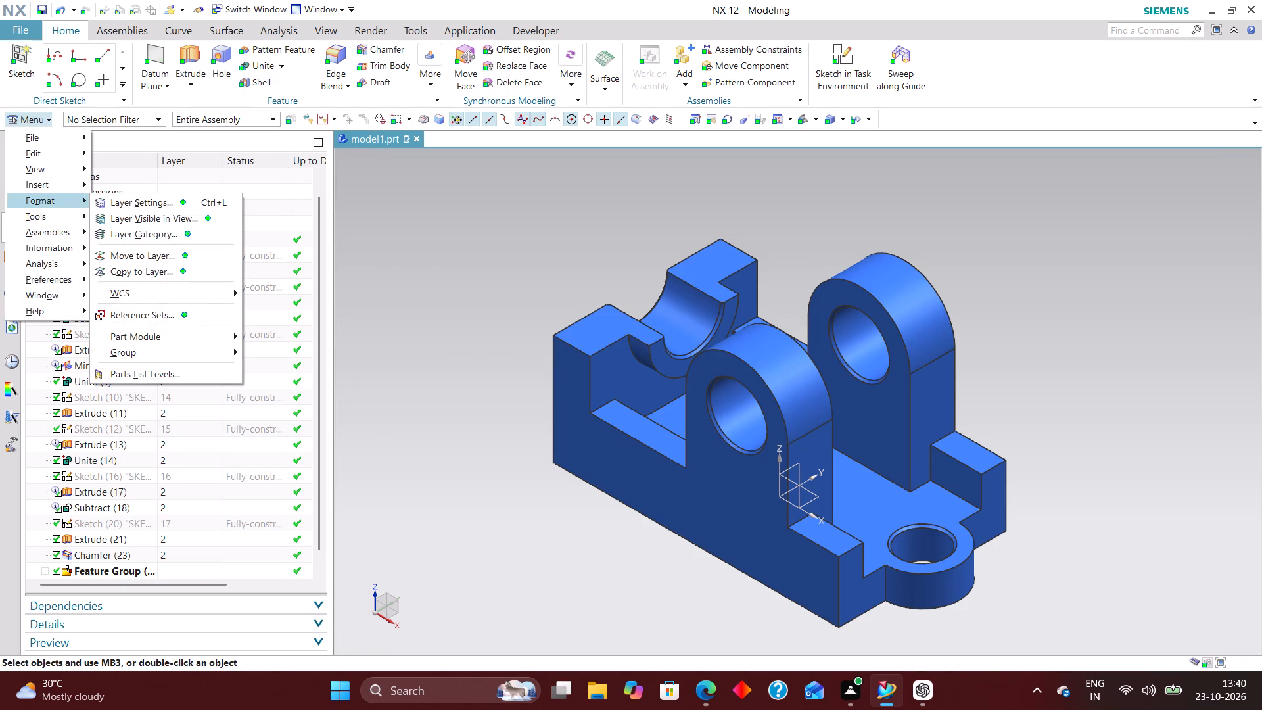
left_click(166, 308)
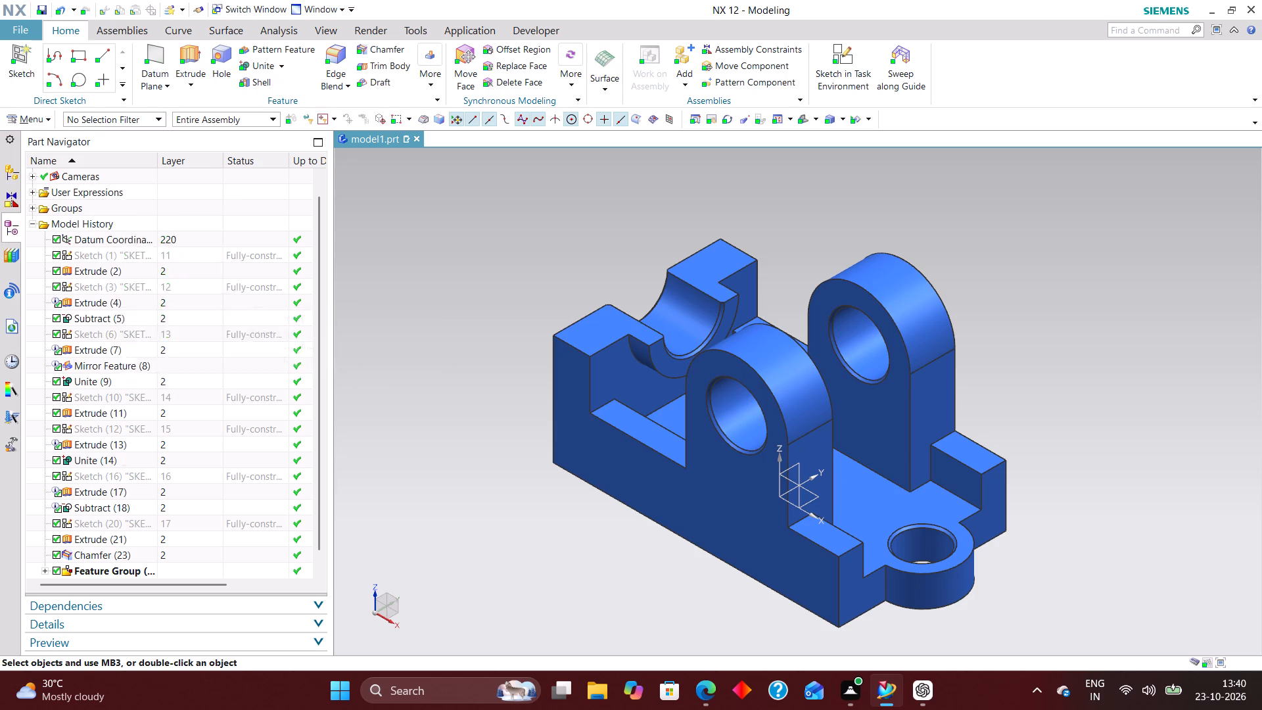
left_click(337, 224)
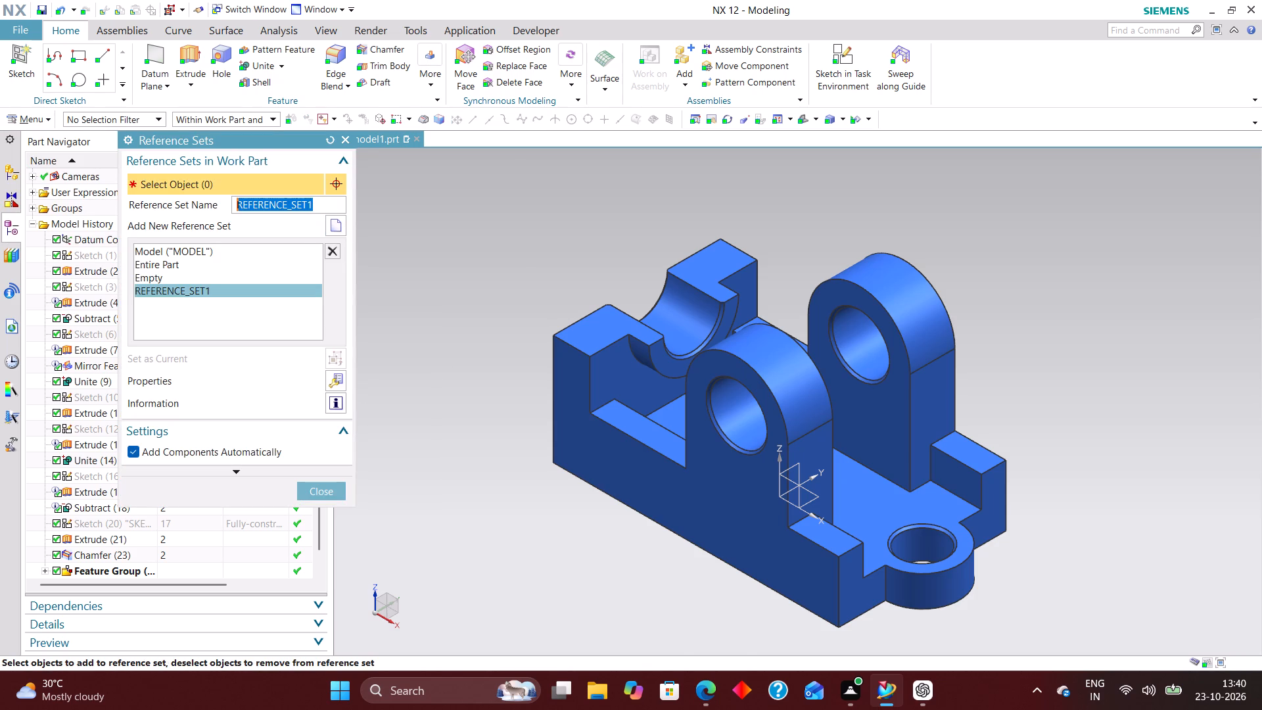
left_click(686, 521)
left_click(321, 488)
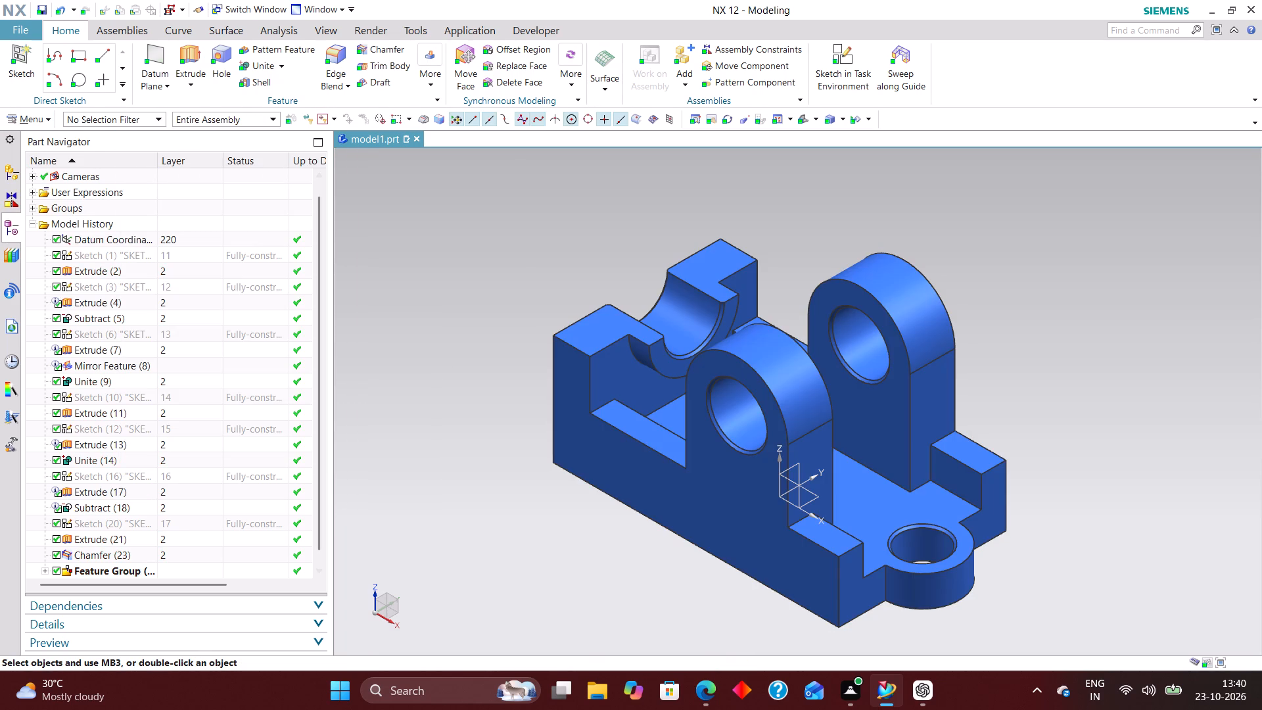
Add the bracket's solid body to the part's Product Interface objects.
left_click(45, 122)
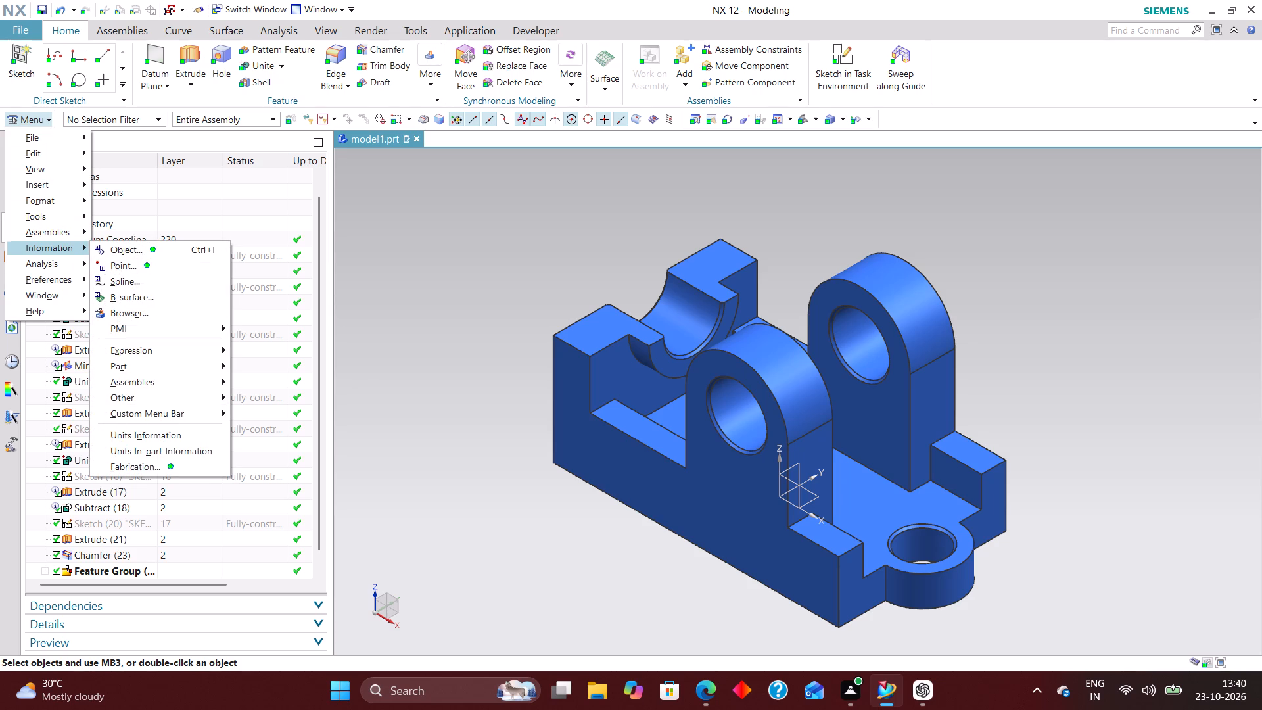
left_click(50, 218)
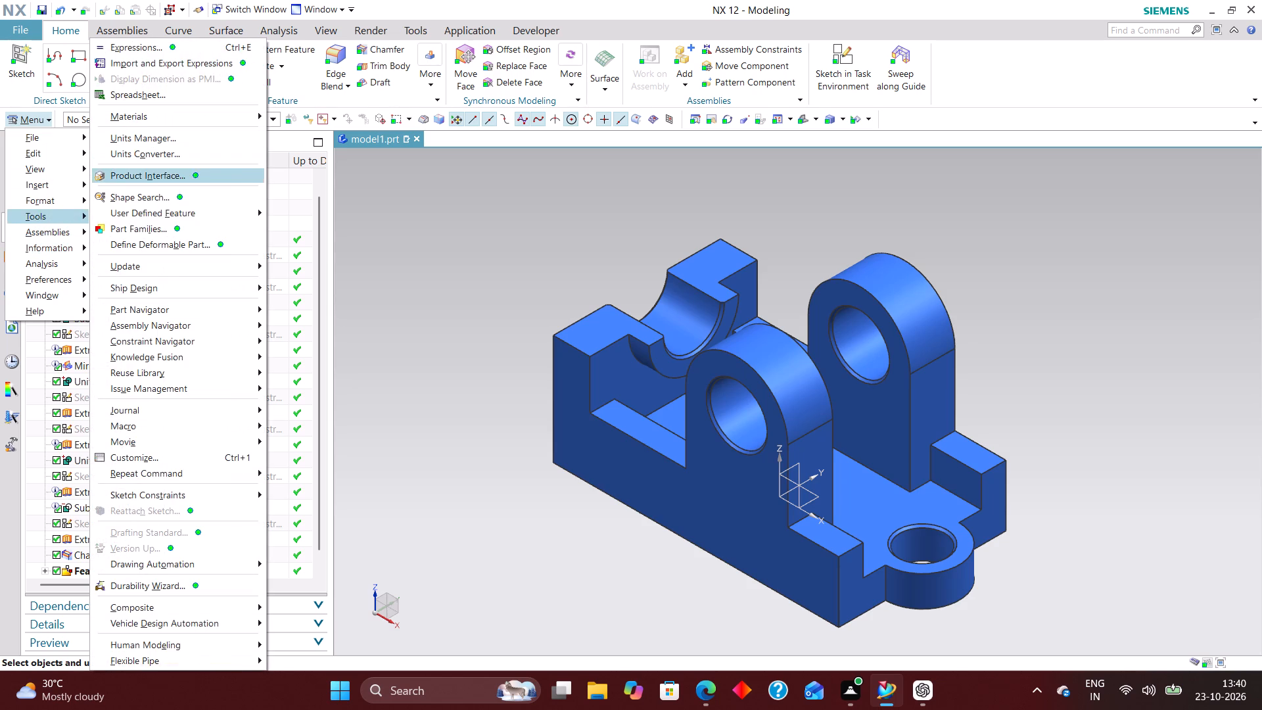
left_click(183, 171)
left_click(705, 366)
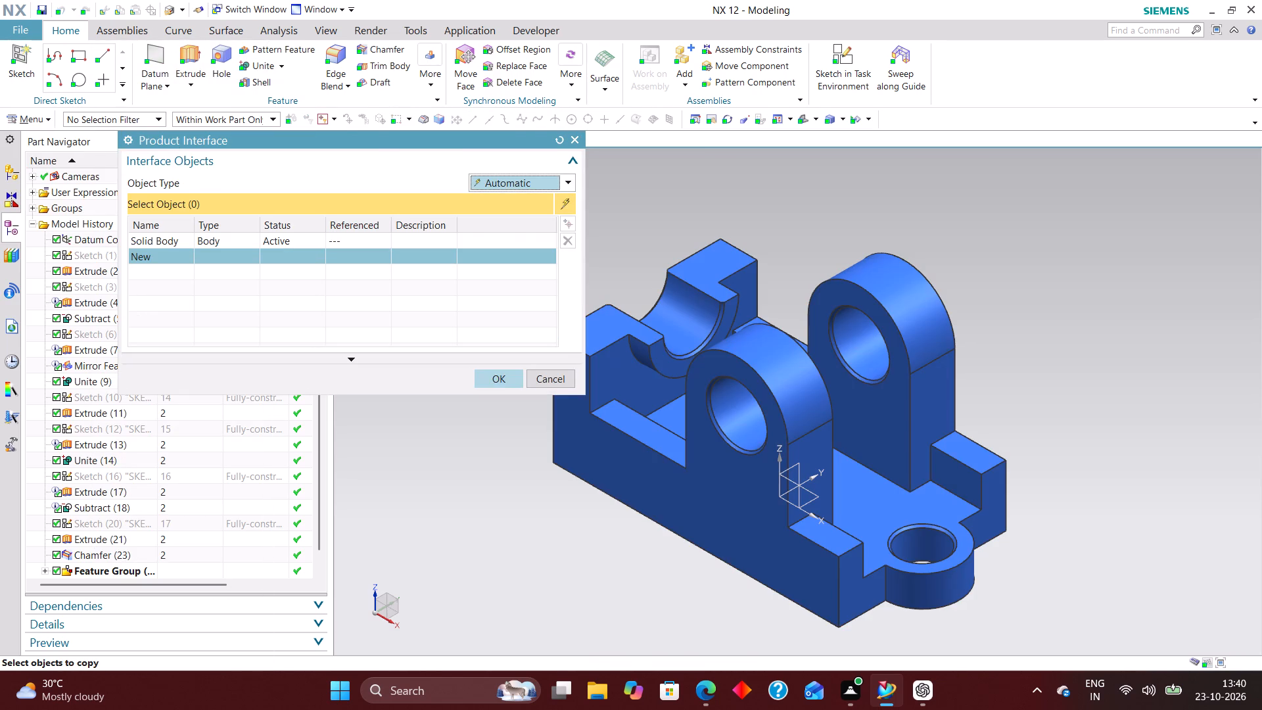
left_click(501, 377)
Create a new A3-size millimetre drawing, model1_dwg1.prt, that references the existing part model1.
scroll(525, 363, "down", 3)
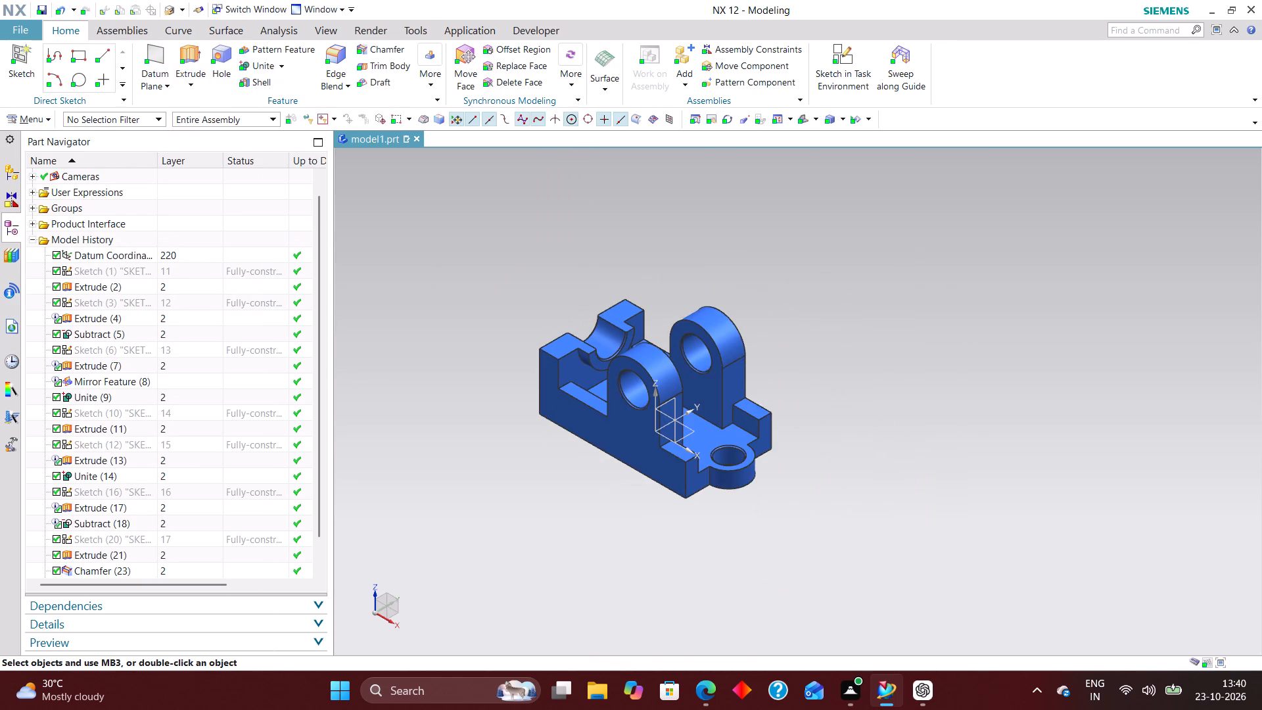
scroll(517, 354, "up", 3)
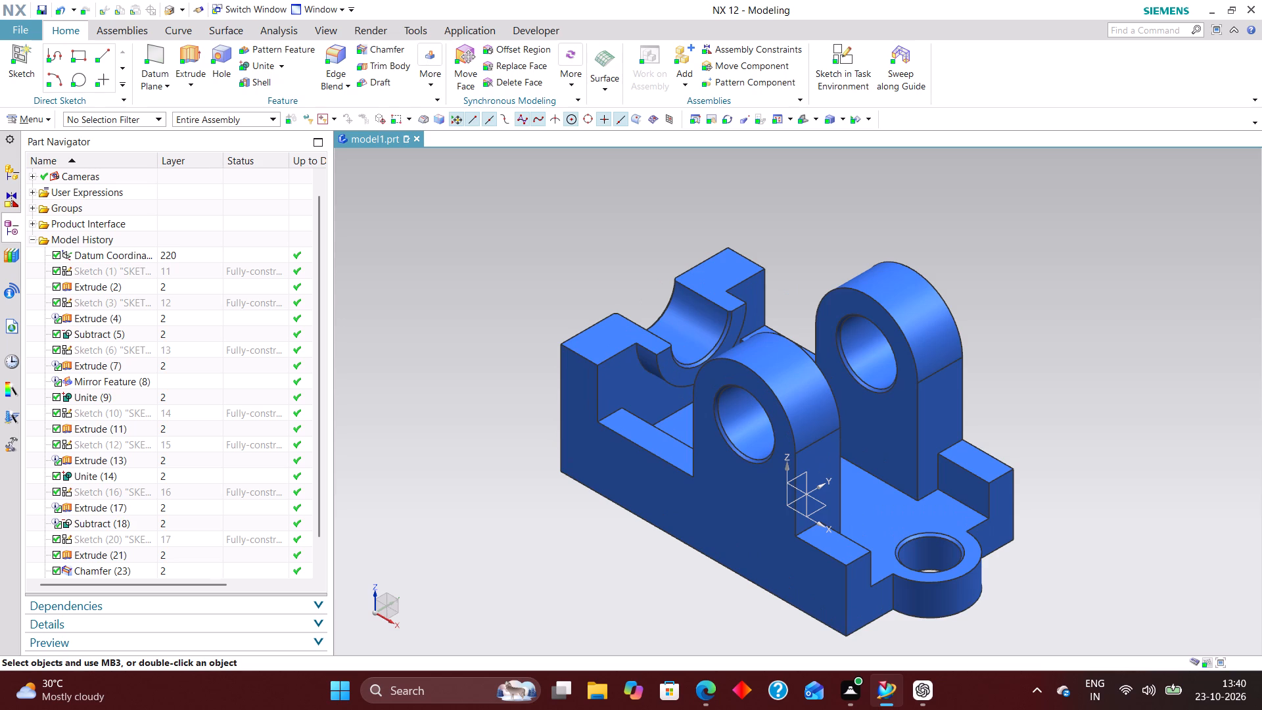
left_click(20, 34)
left_click(28, 50)
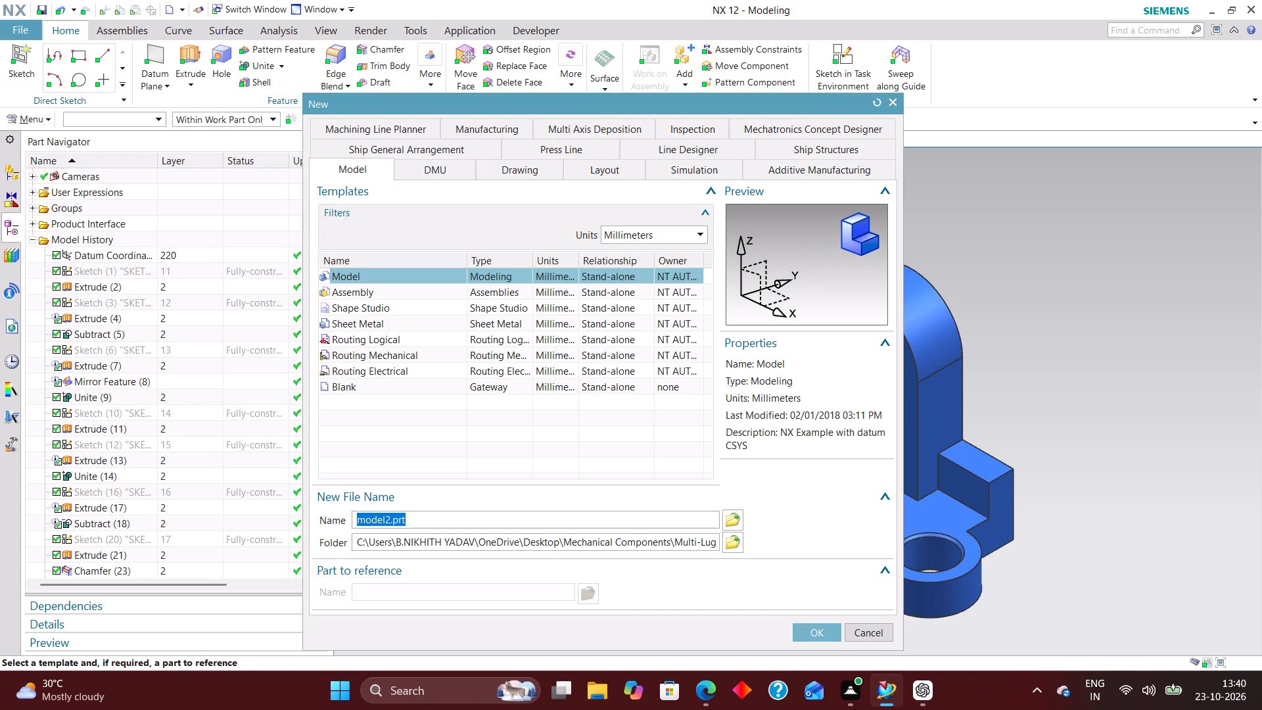
left_click(523, 175)
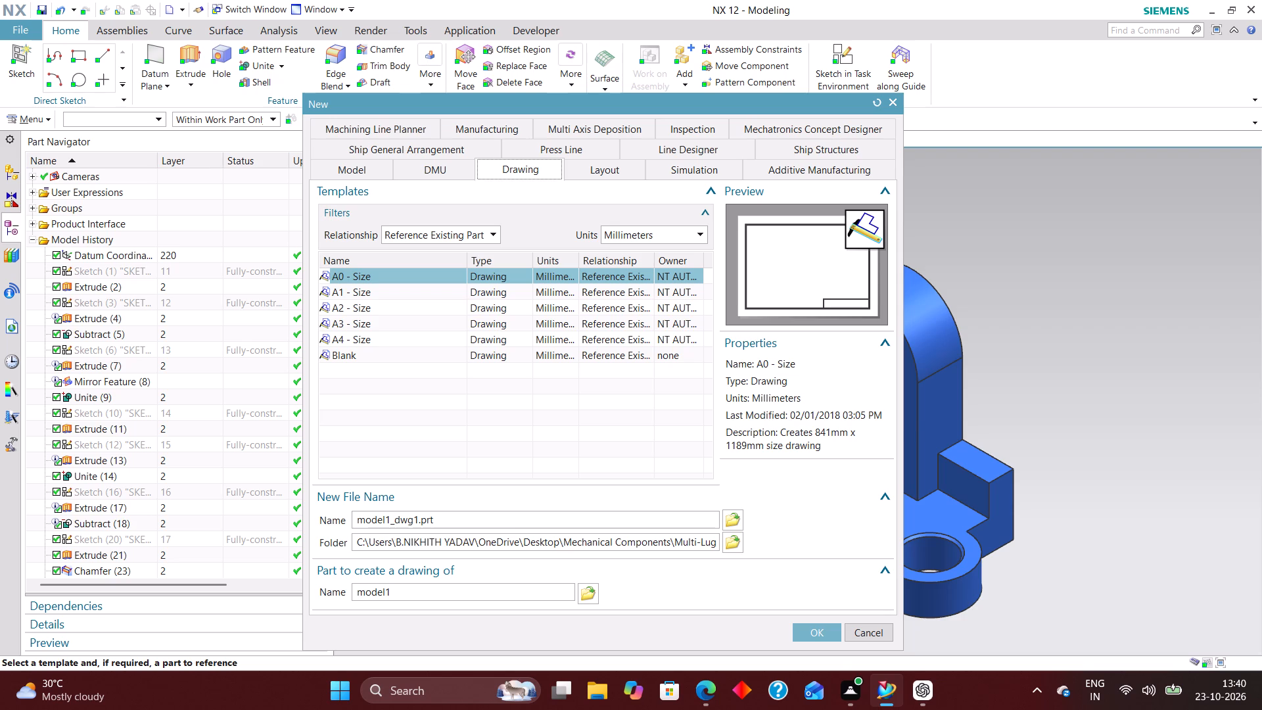
left_click(387, 322)
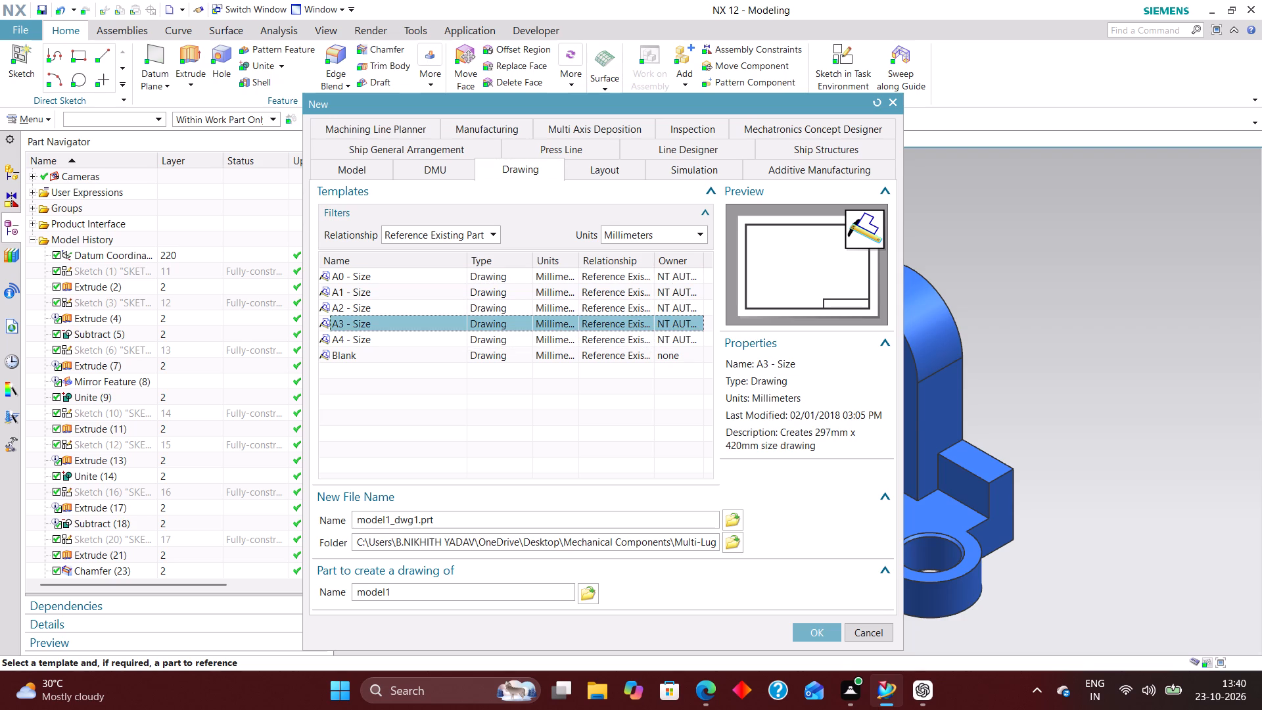
left_click(820, 632)
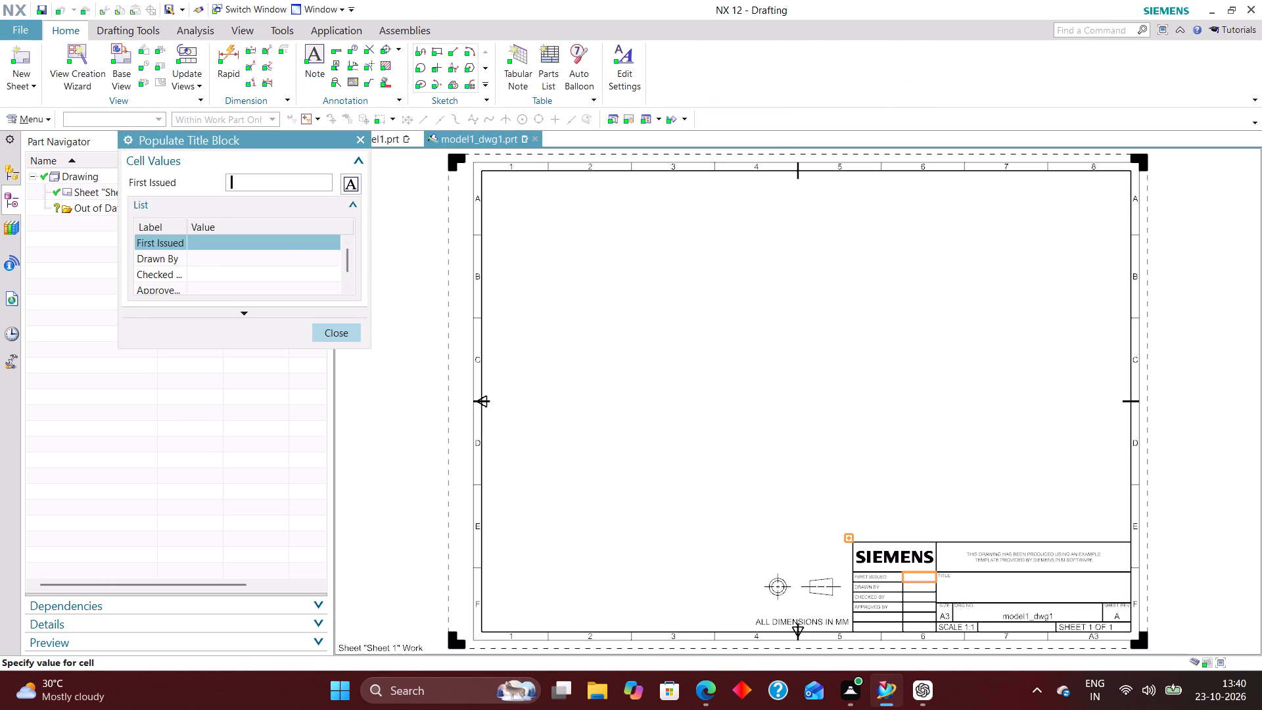
Leave the title block cells unfilled and dismiss the View Creation Wizard.
left_click(337, 333)
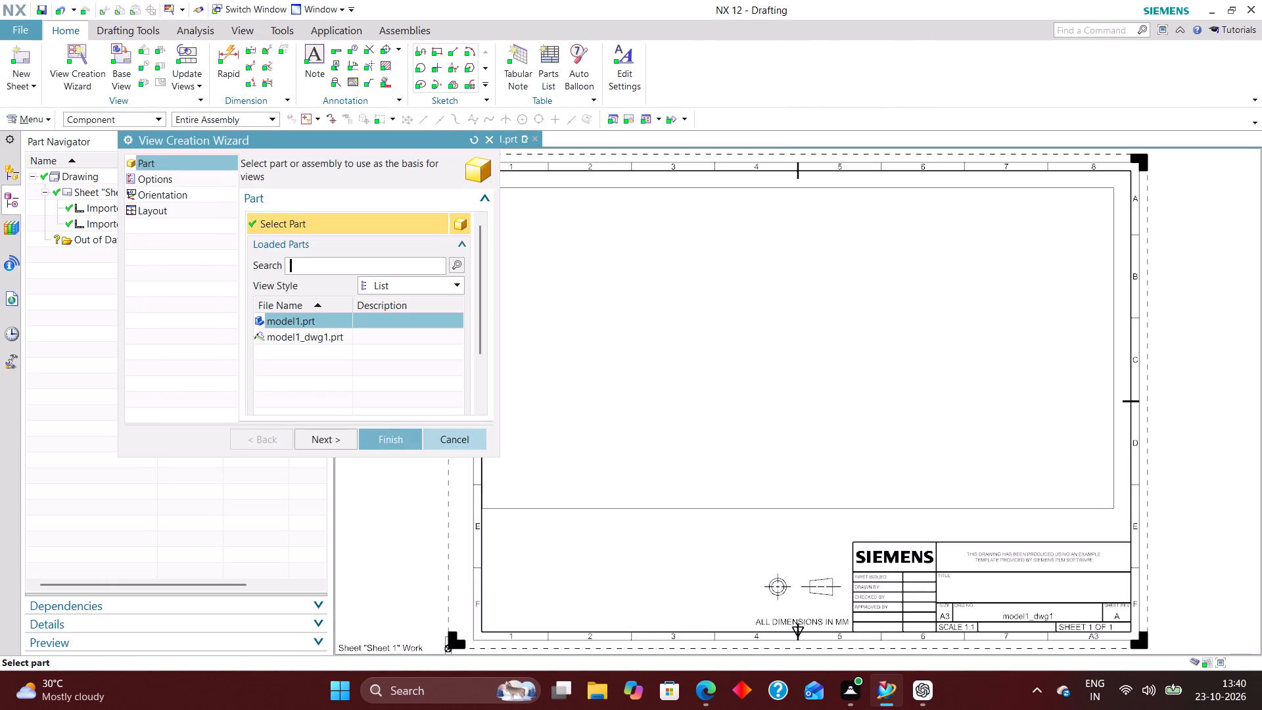
left_click(458, 442)
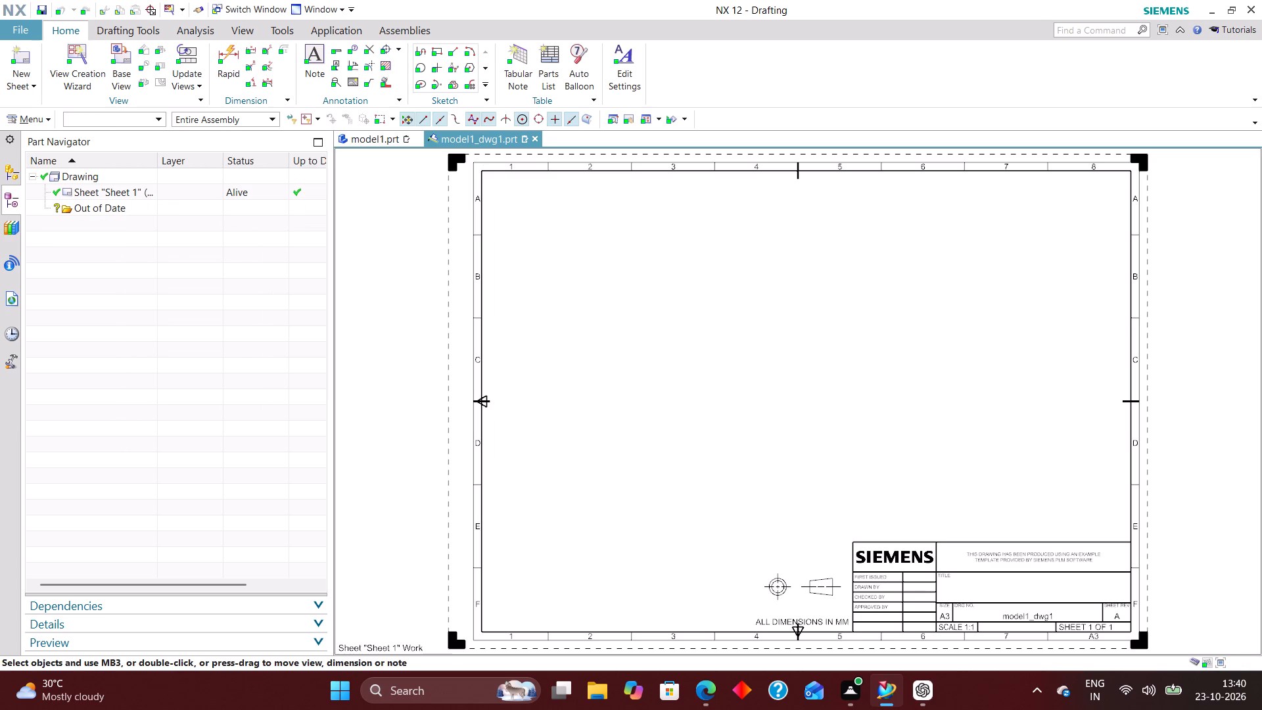
Set the drawing's work layer to 2.
key("ctrl+l")
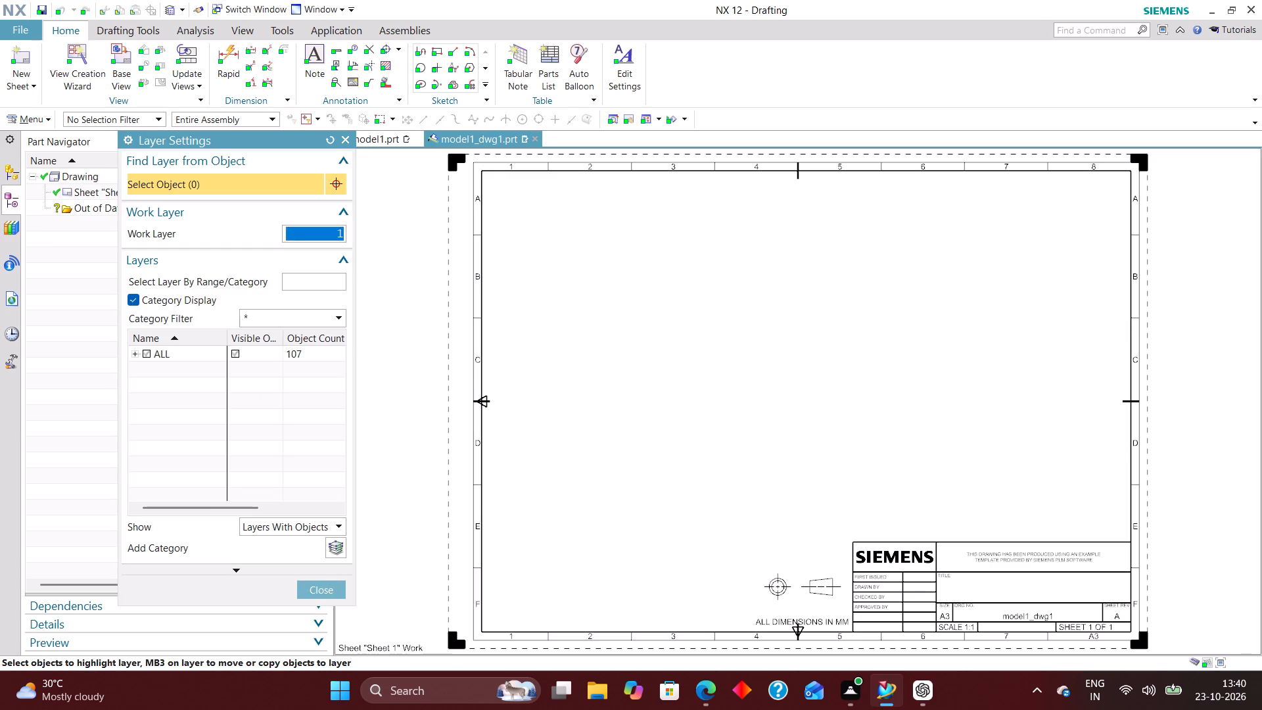
key("2")
key("Return")
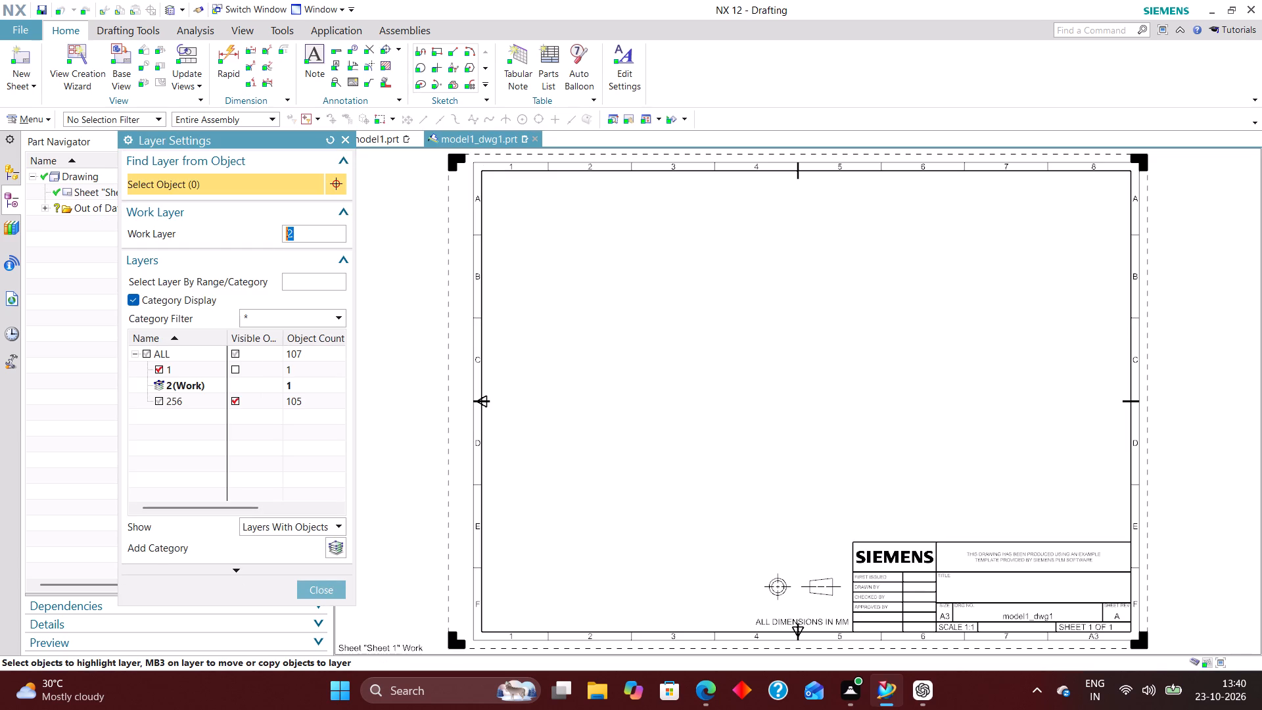
left_click(334, 588)
Place an Isometric base view of the bracket at 1:1 scale in the sheet's upper-right area, without projected views.
left_click(118, 68)
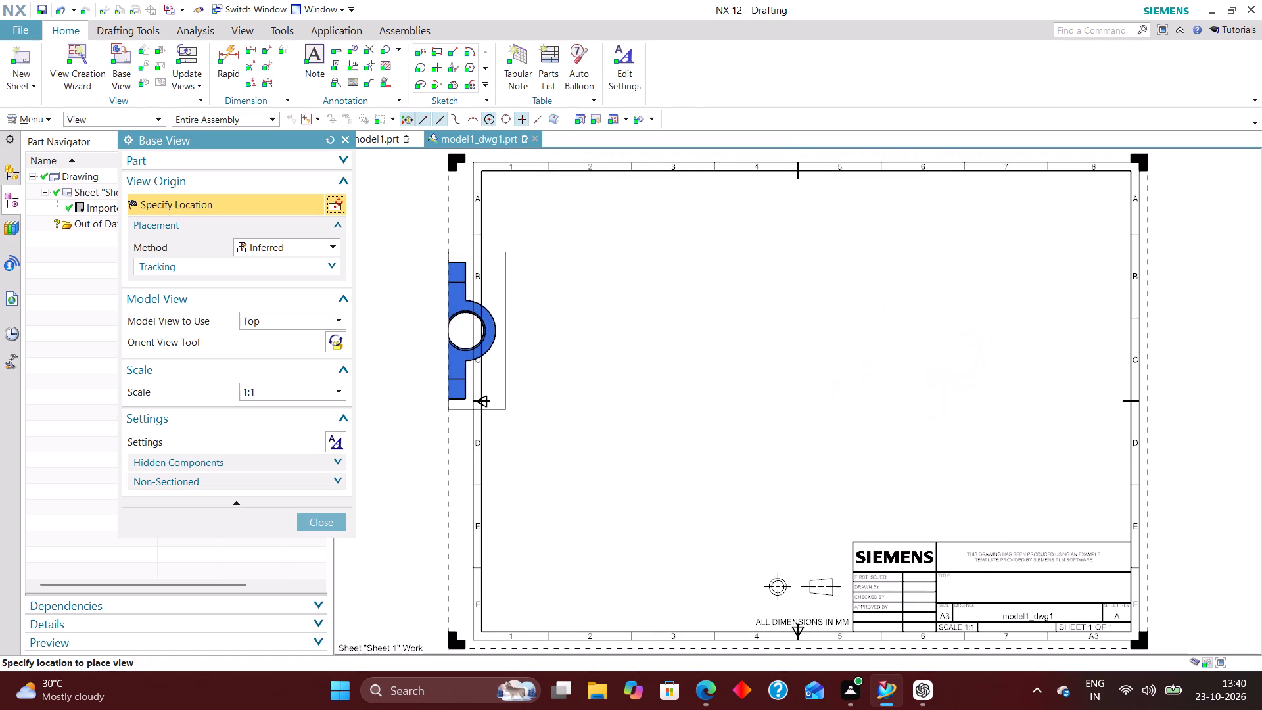
left_click(333, 311)
left_click(329, 317)
left_click(266, 425)
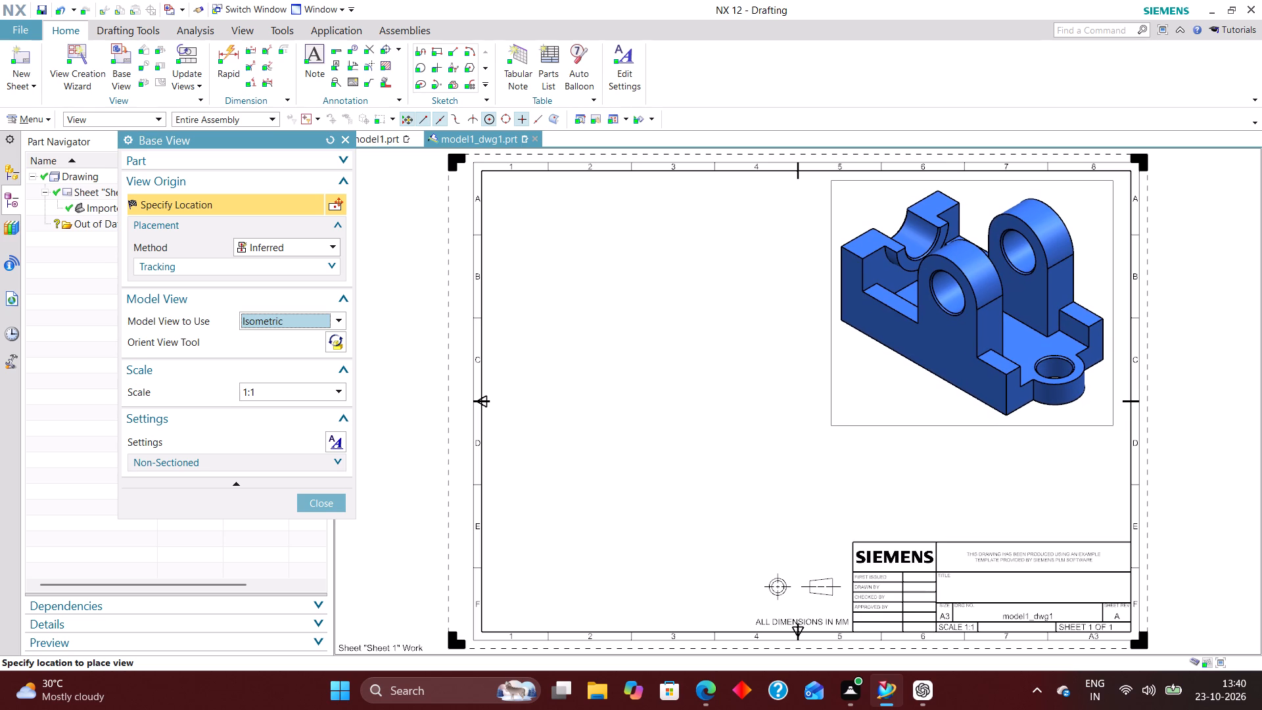
left_click(972, 303)
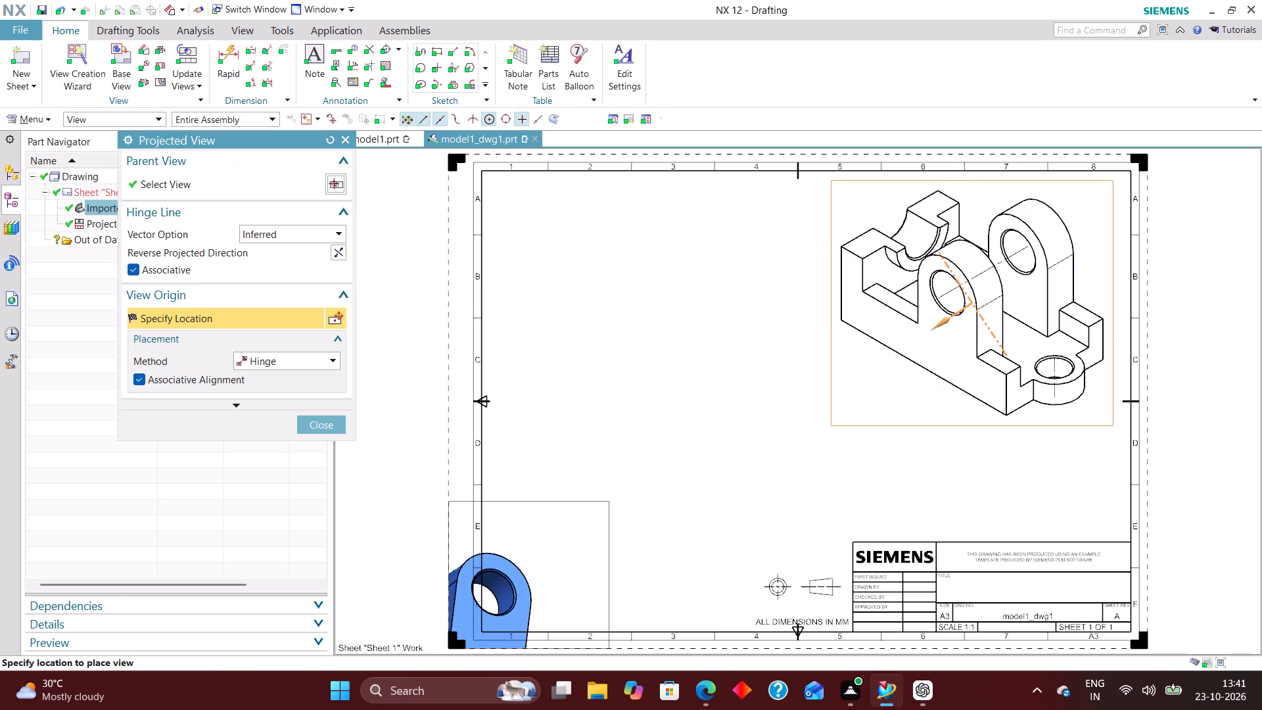
left_click(323, 423)
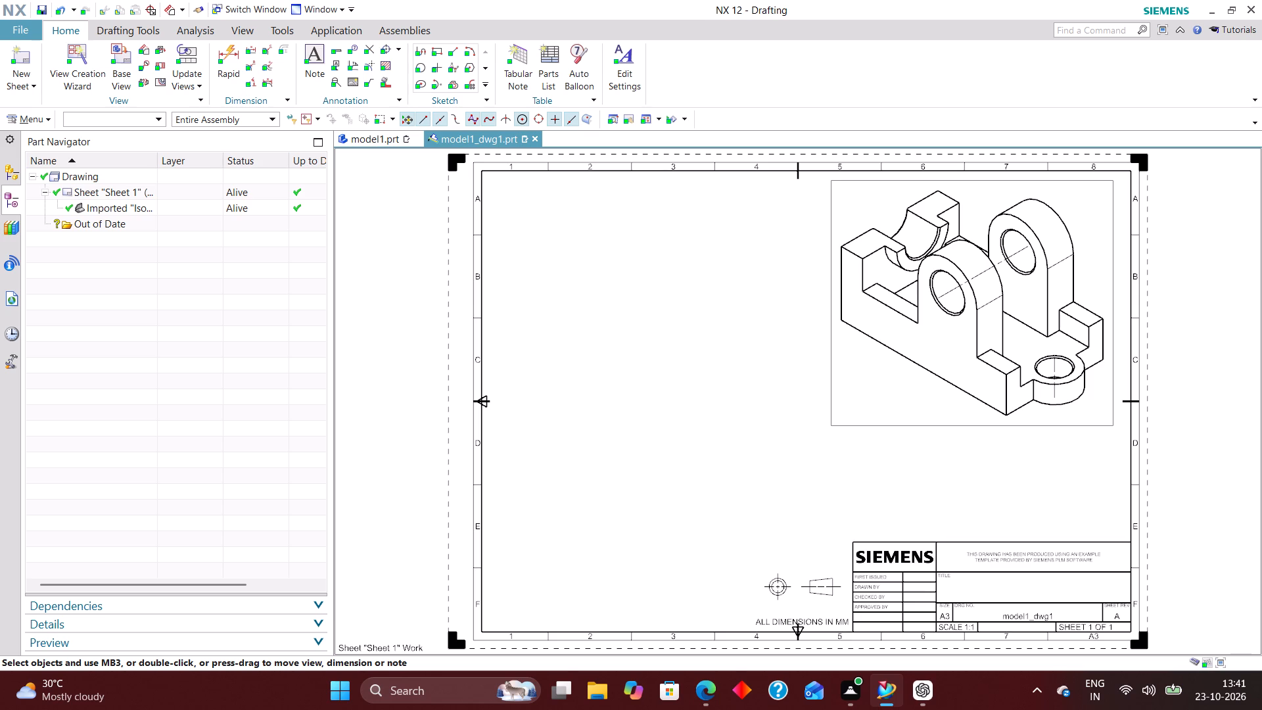
Place a Top base view of the bracket at 1:2 scale in the sheet's lower-left area, without projected views.
left_click(118, 50)
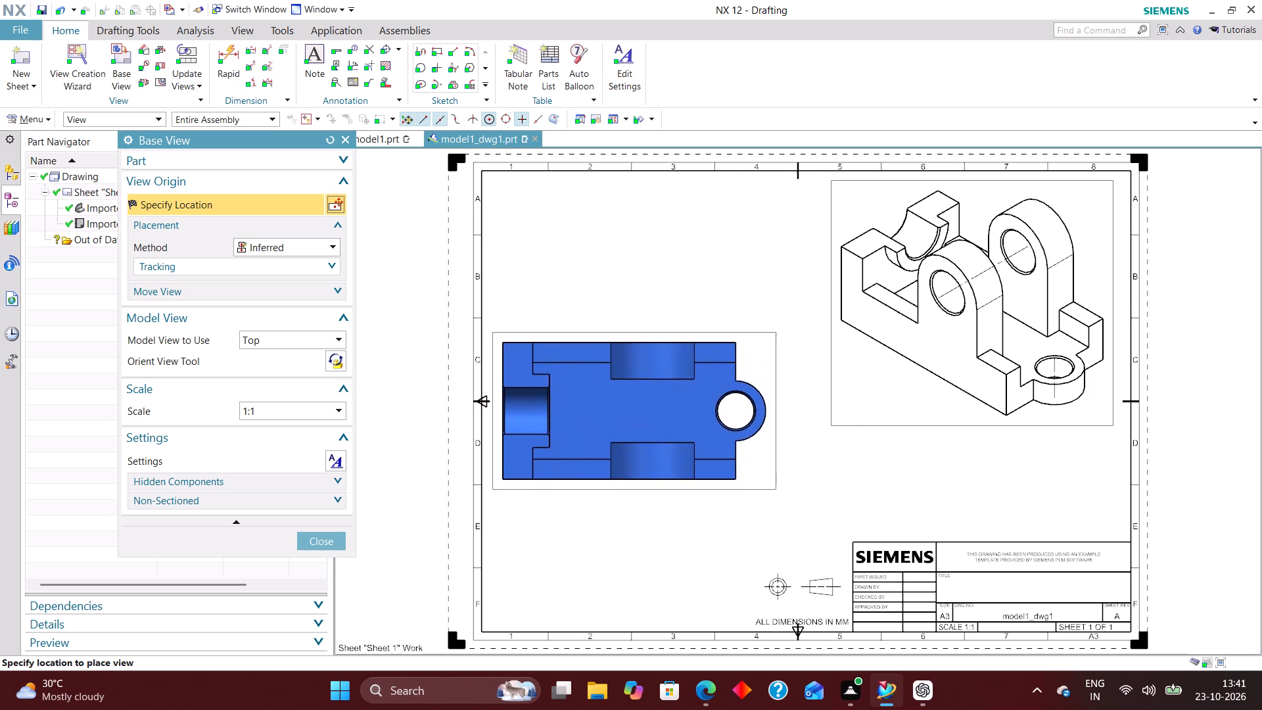
left_click(317, 410)
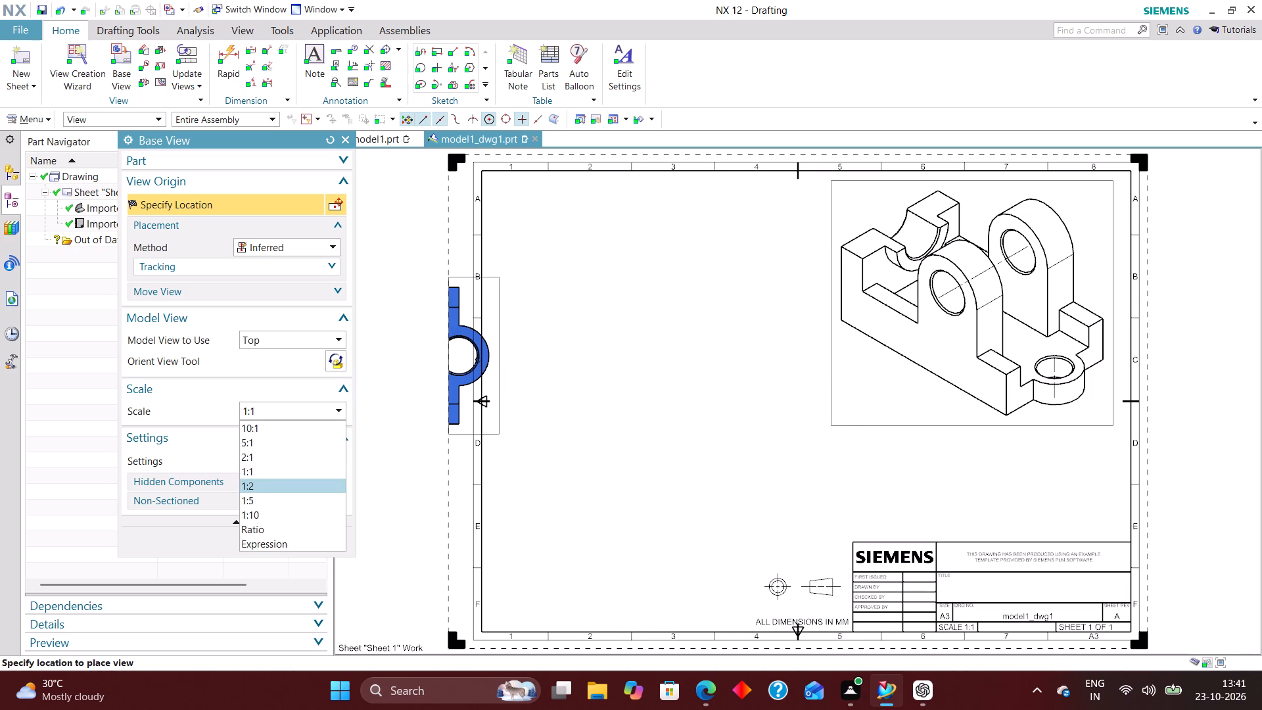
left_click(267, 487)
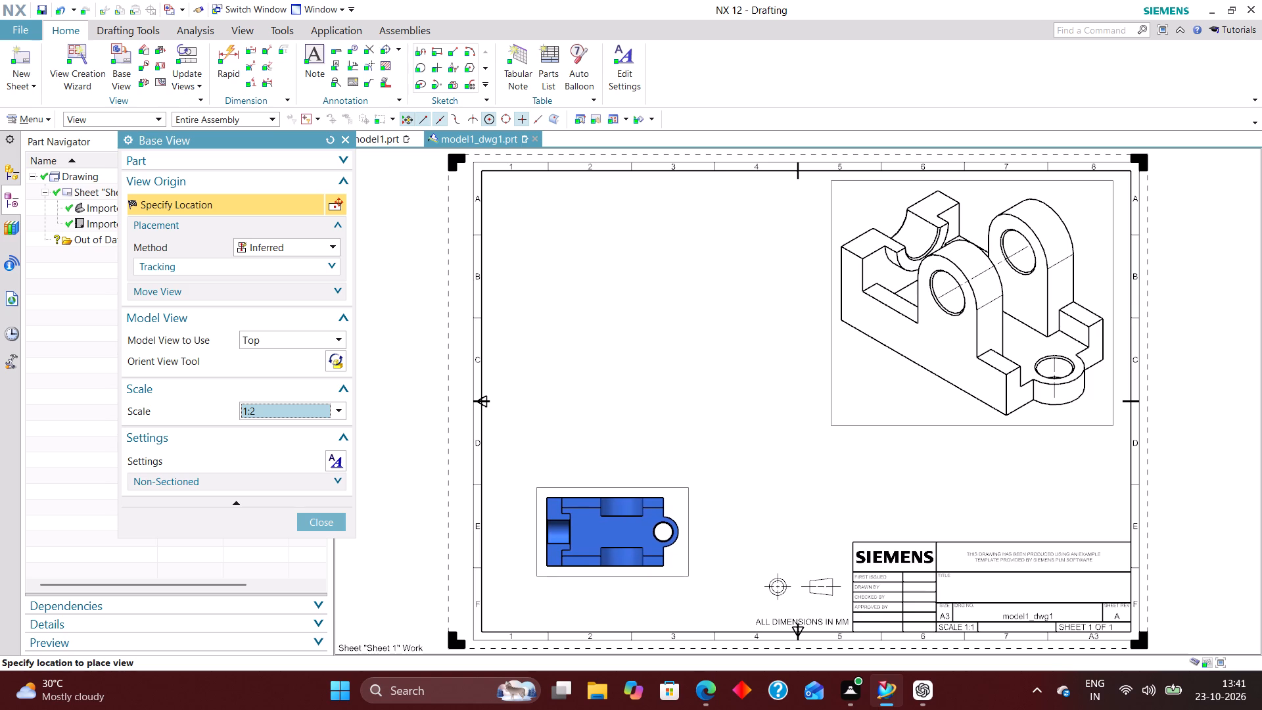
left_click(613, 532)
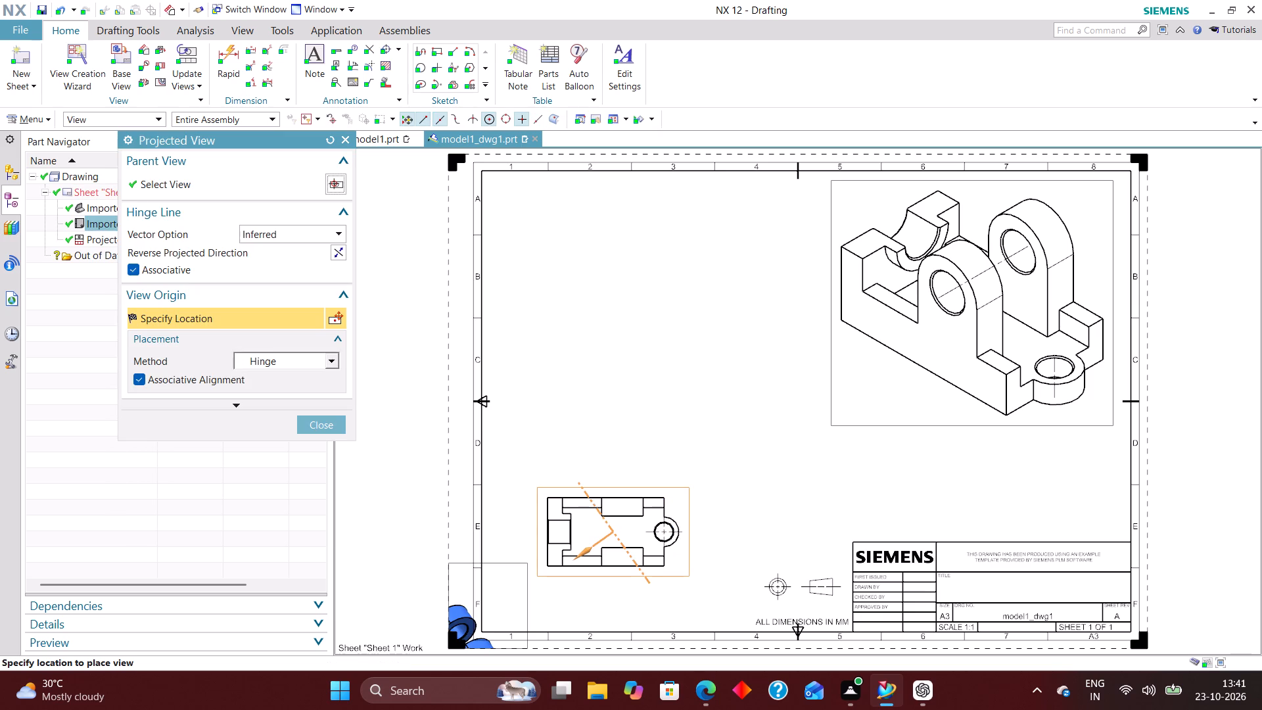
left_click(327, 428)
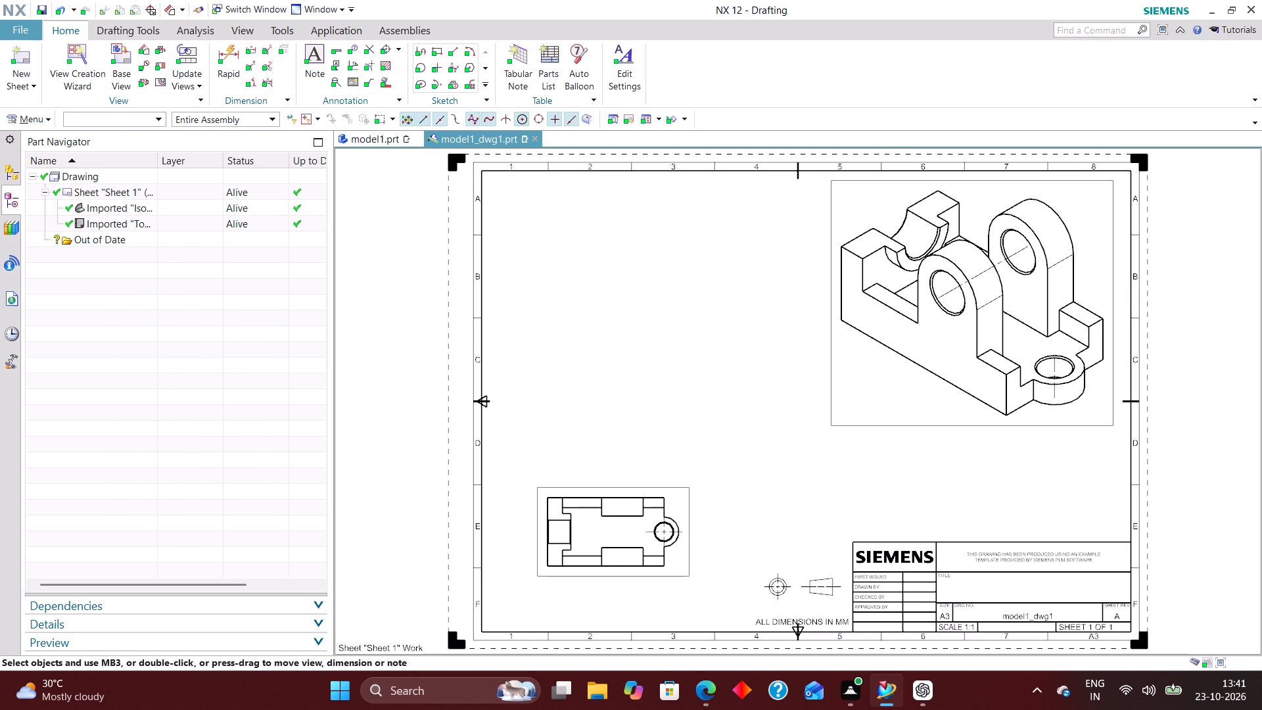
Start a base view from the Front model view and reorient it to look squarely at the bracket's flat holed-lug end.
left_click(128, 56)
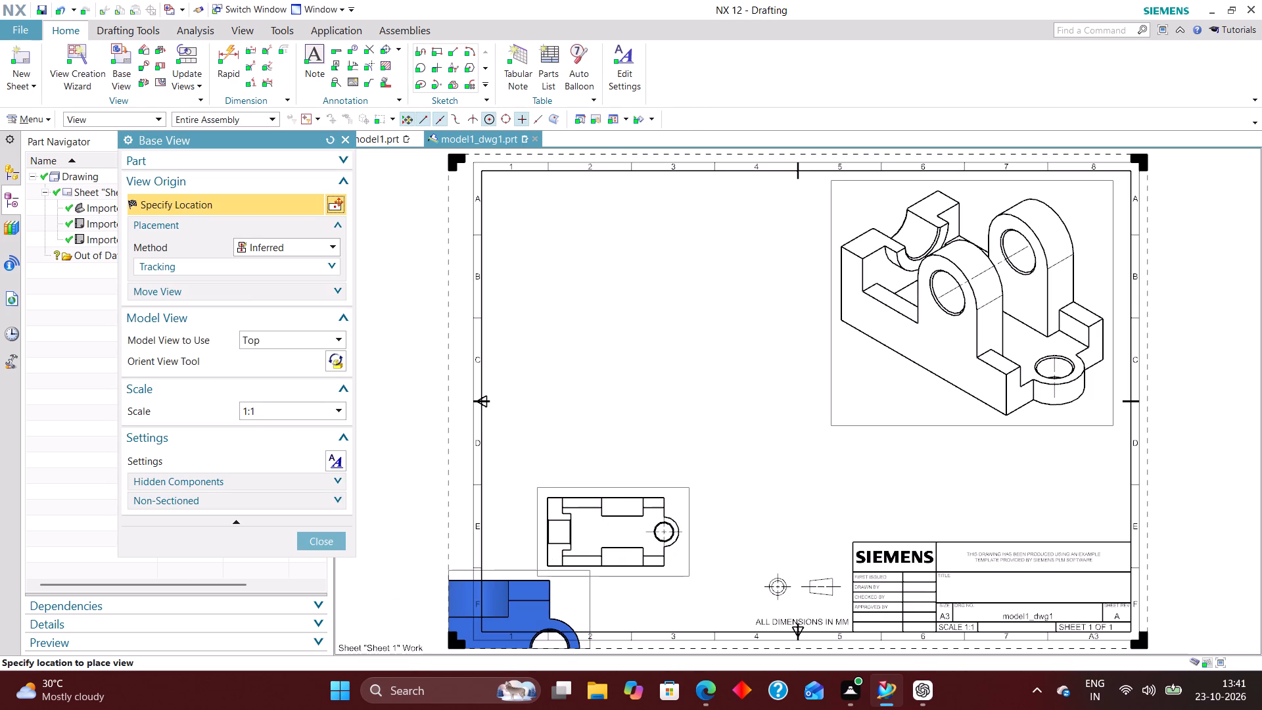
left_click(284, 337)
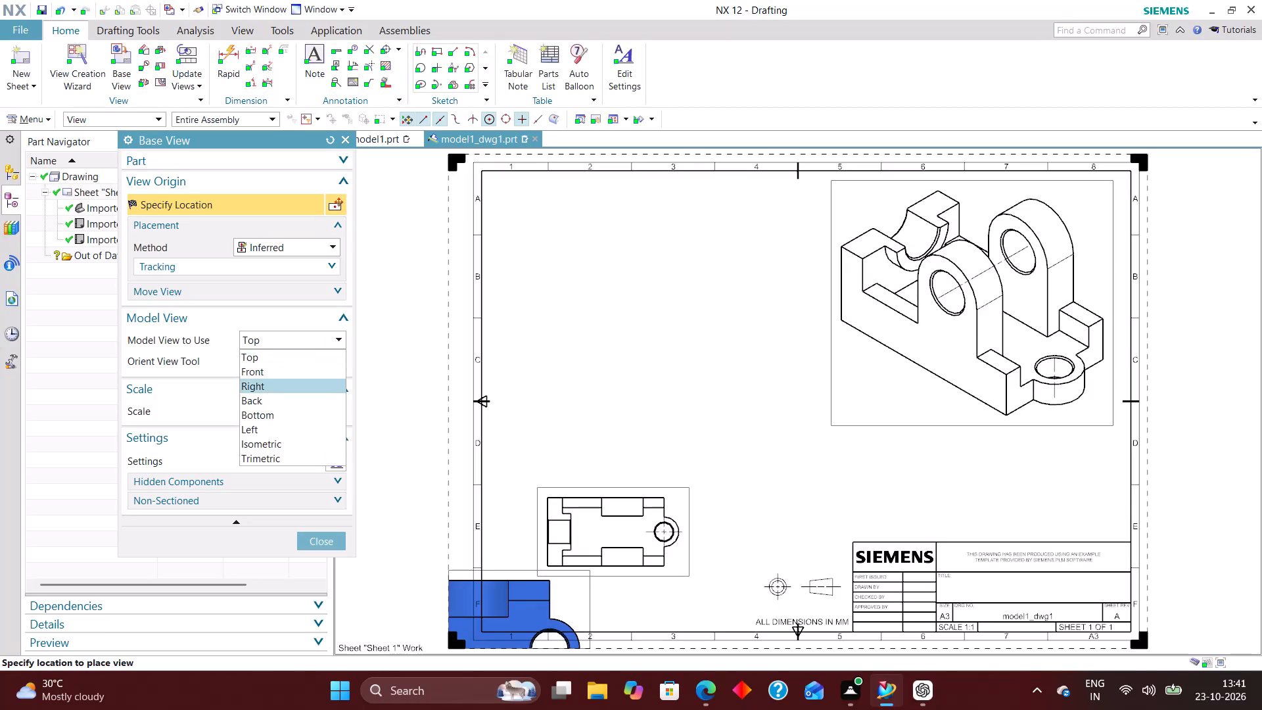
left_click(269, 371)
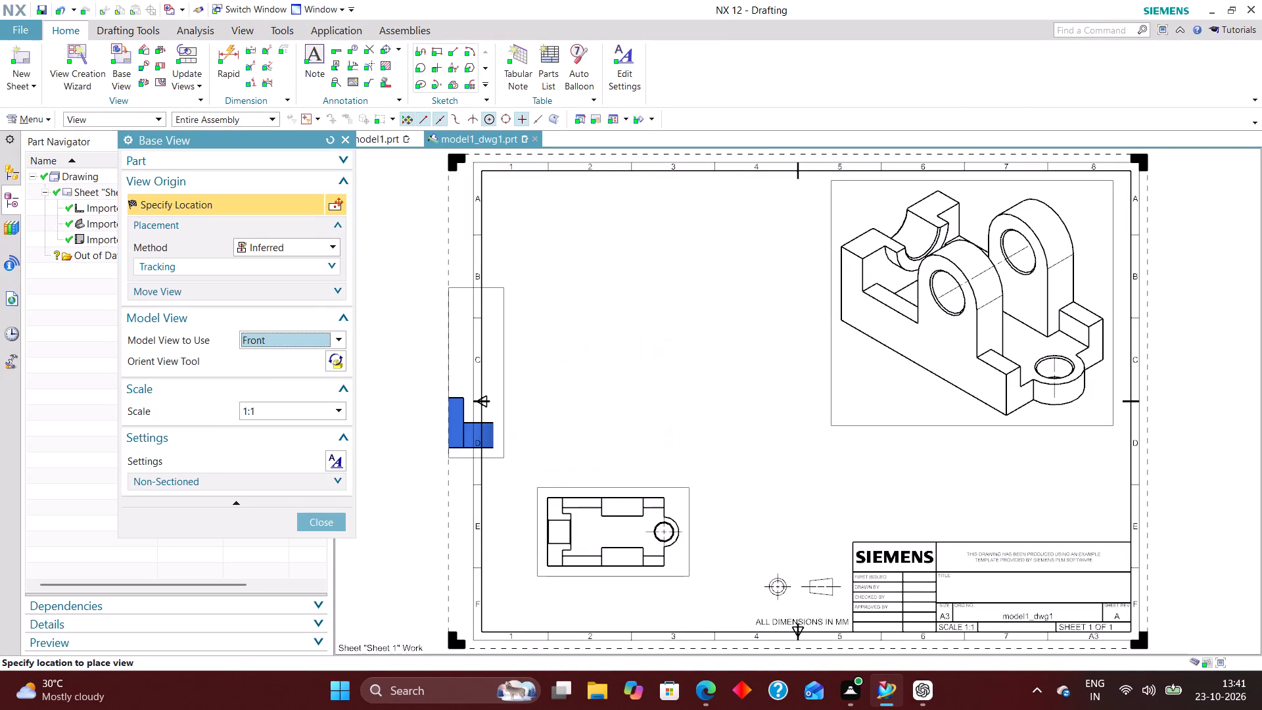
left_click(339, 356)
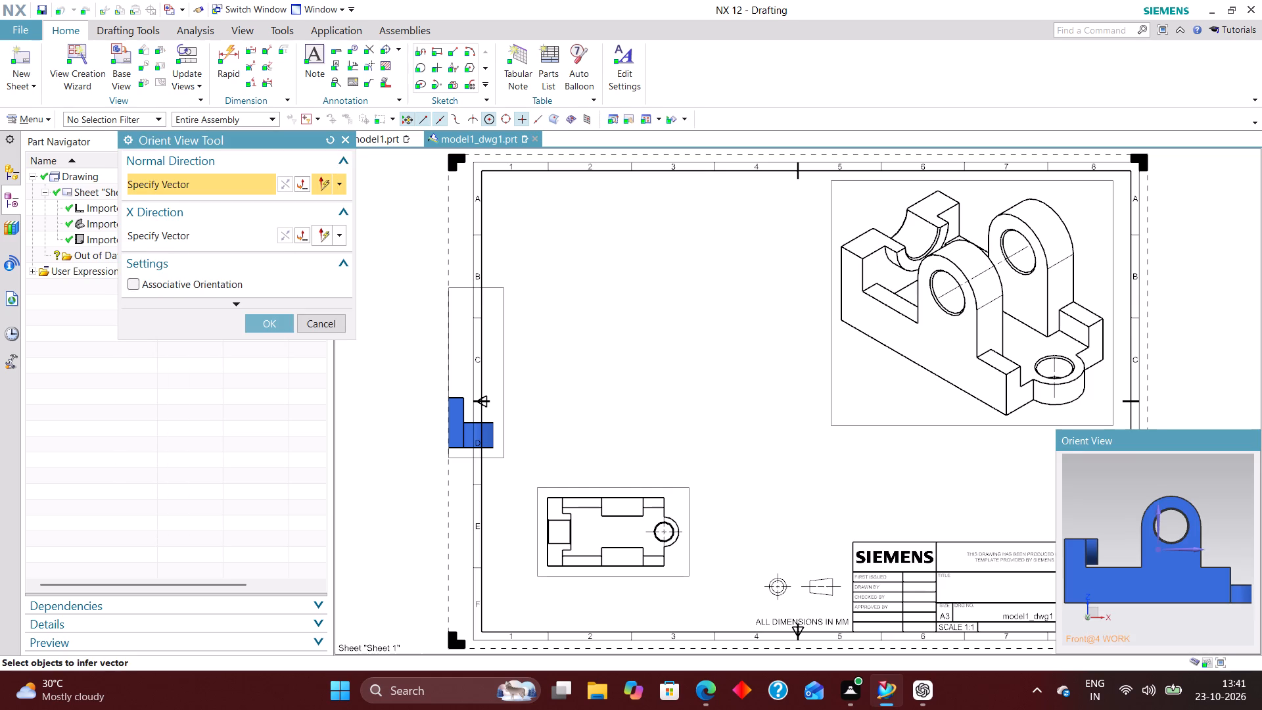
scroll(1227, 507, "down", 1)
middle_click_drag(1227, 507, 1193, 521)
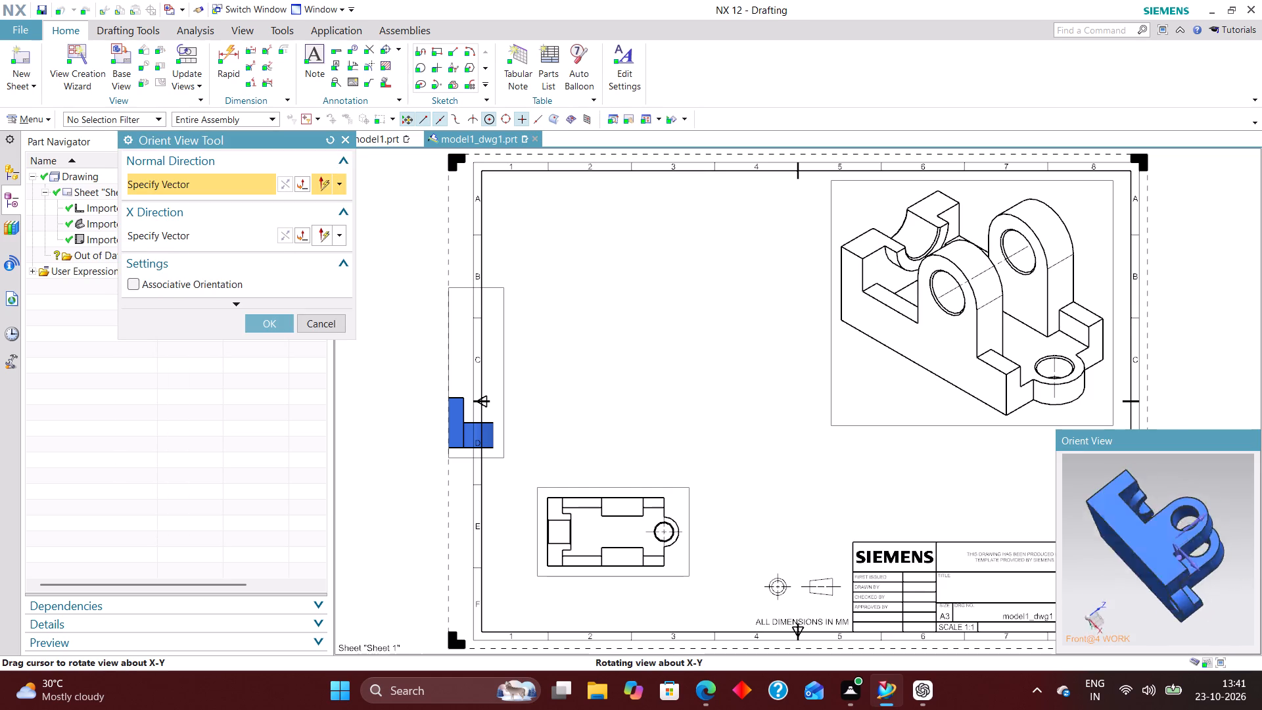
middle_click_drag(1193, 521, 1165, 522)
middle_click(1165, 522)
middle_click_drag(1165, 522, 1159, 527)
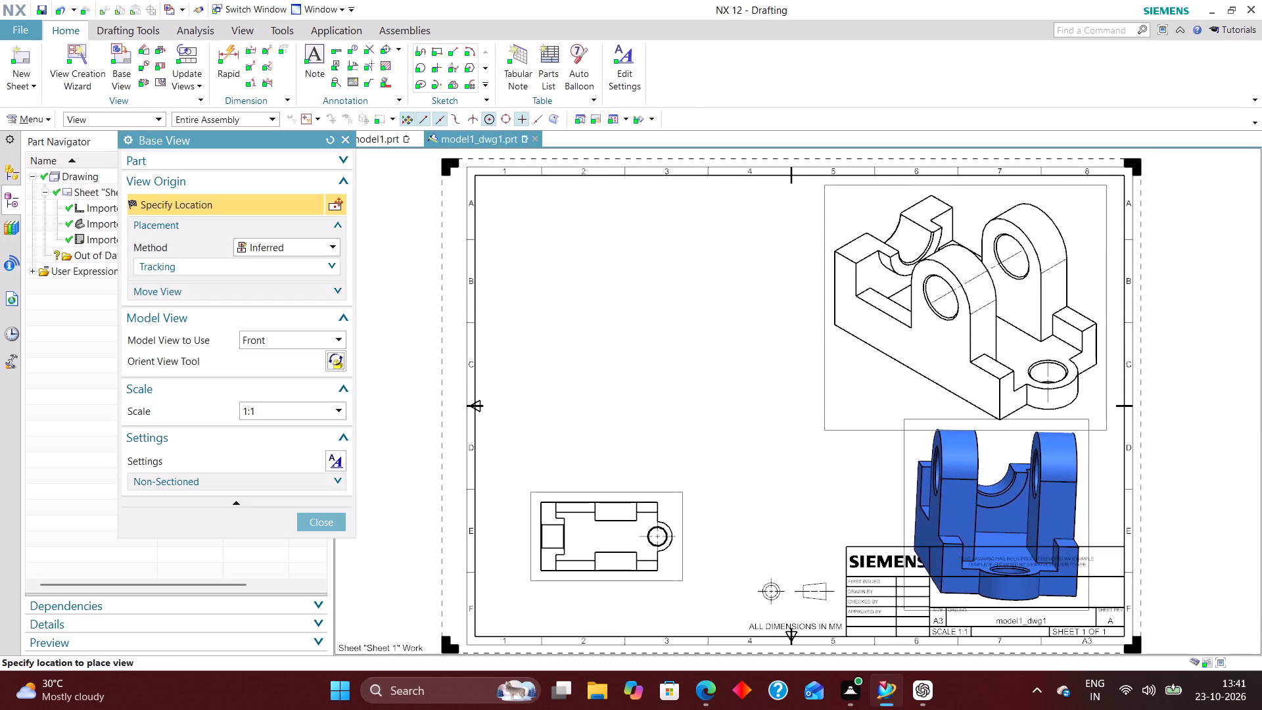
middle_click_drag(1017, 512, 914, 500)
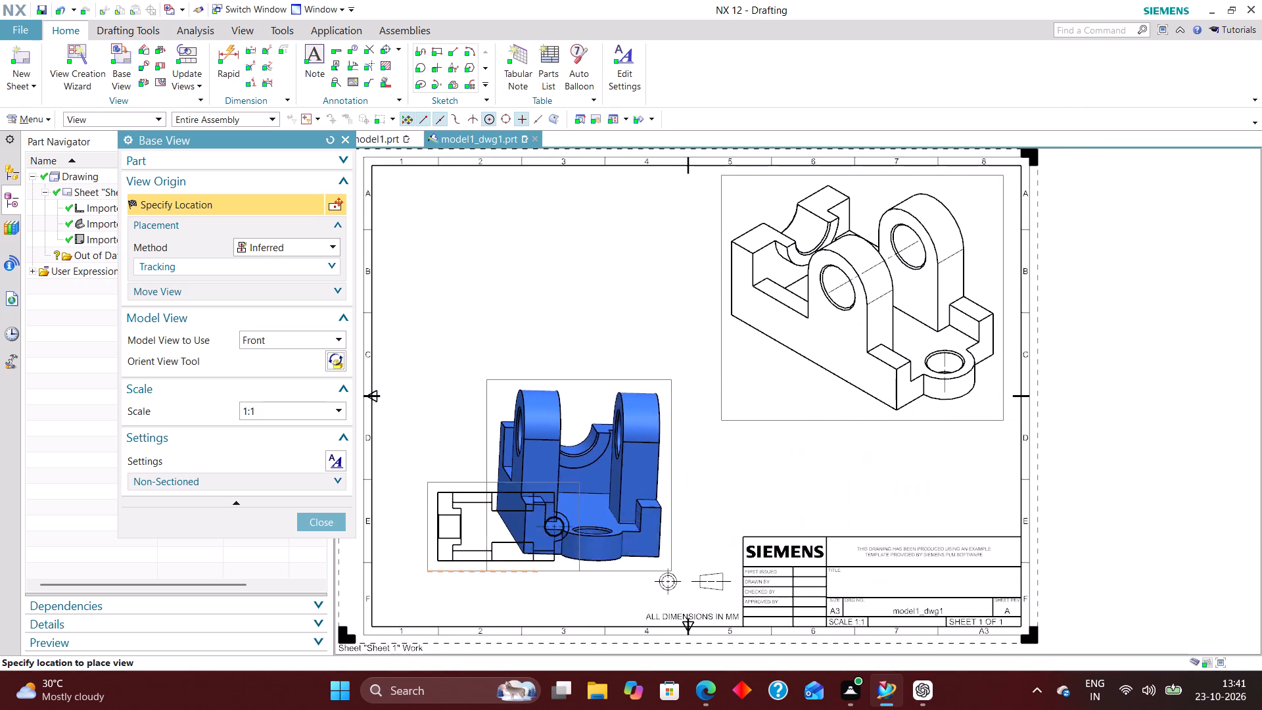
left_click(340, 361)
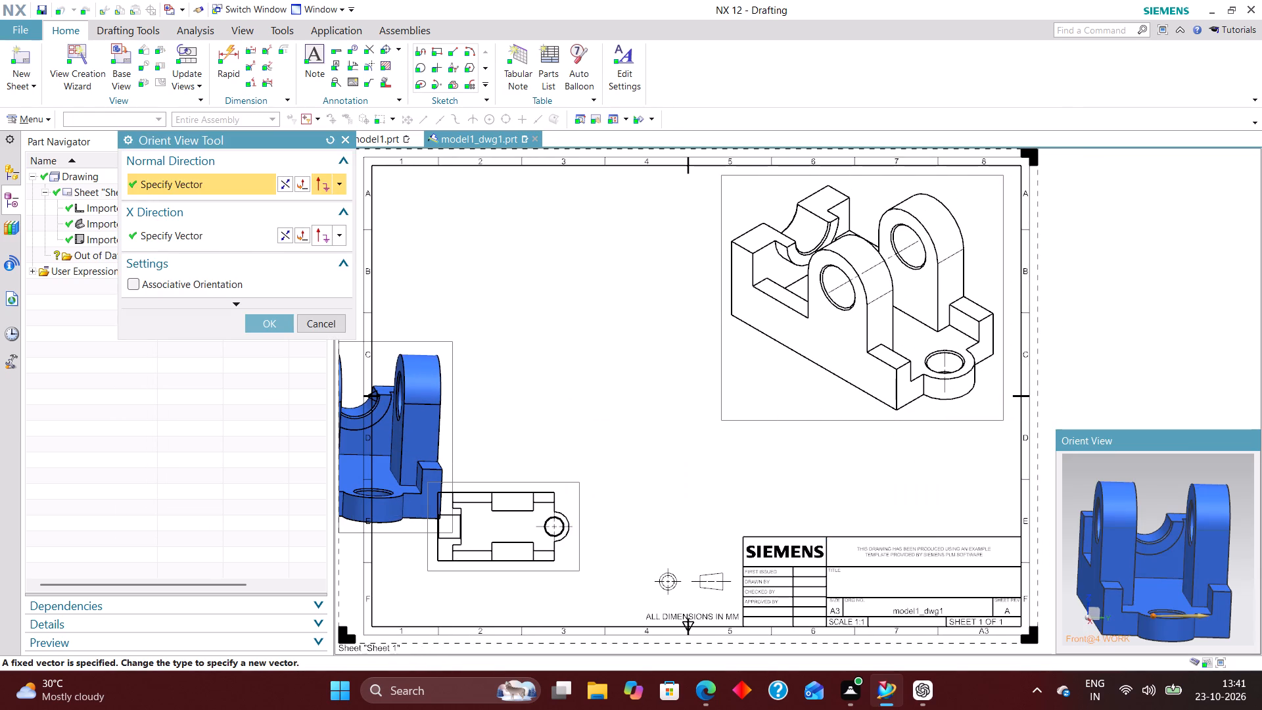
right_click_drag(1190, 483, 1057, 494)
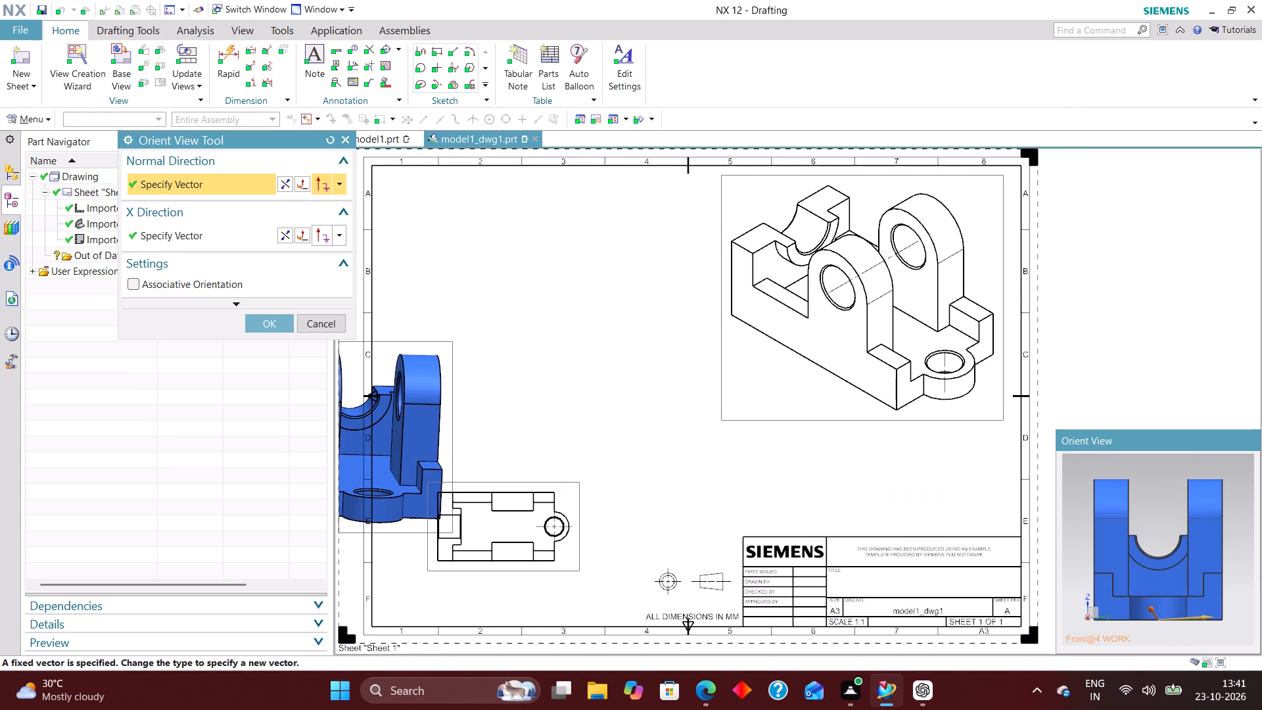
left_click(268, 324)
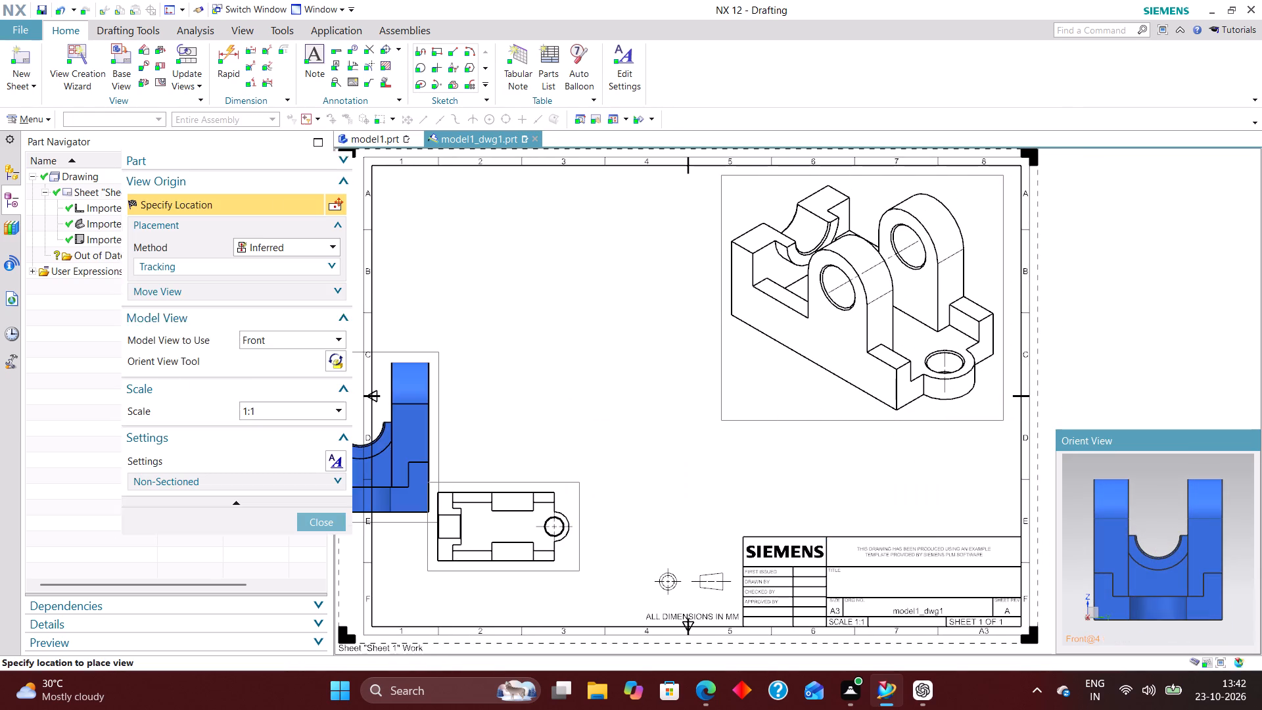
Place the reoriented end view at 1:2 scale directly above the top view, without projected views.
left_click(265, 408)
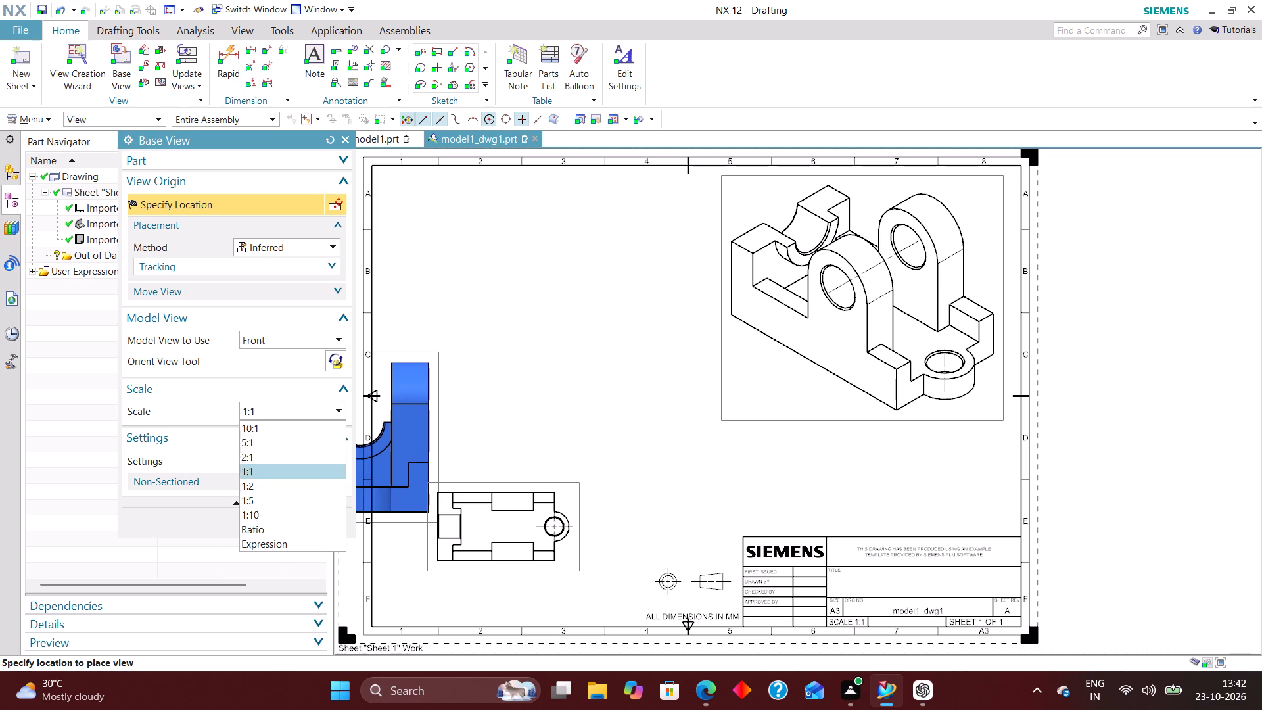
left_click(259, 488)
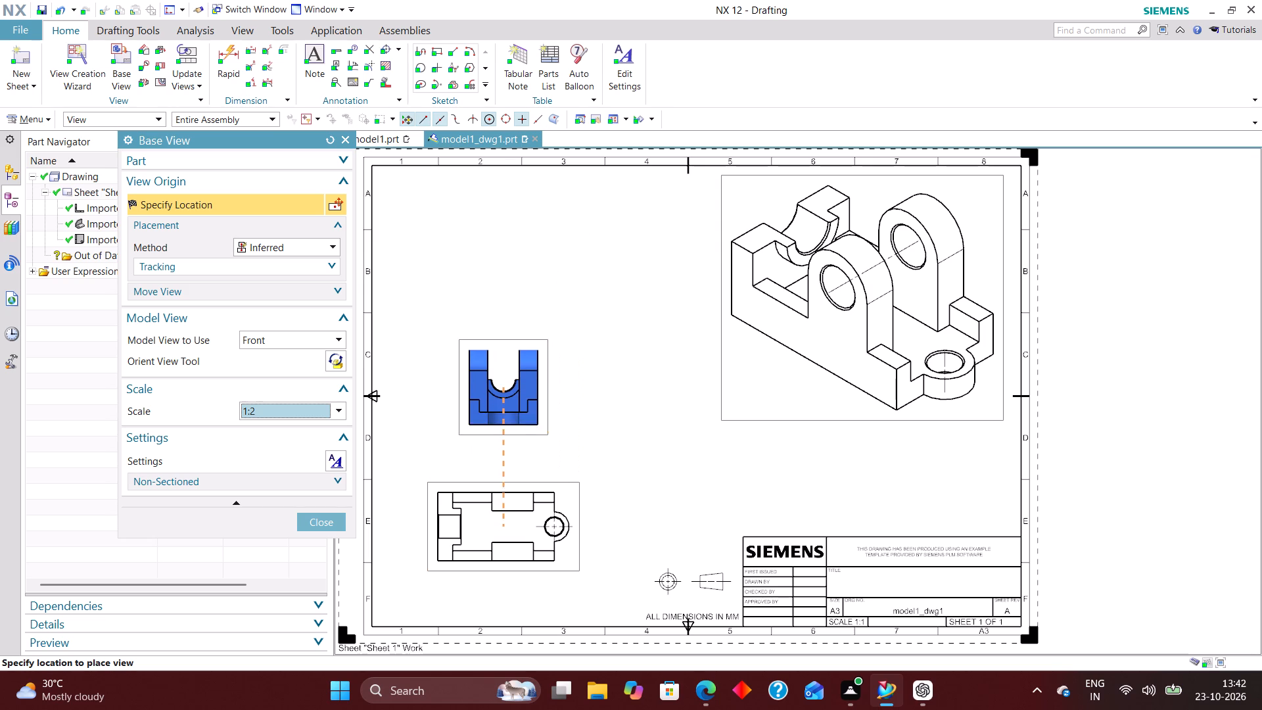
left_click(511, 368)
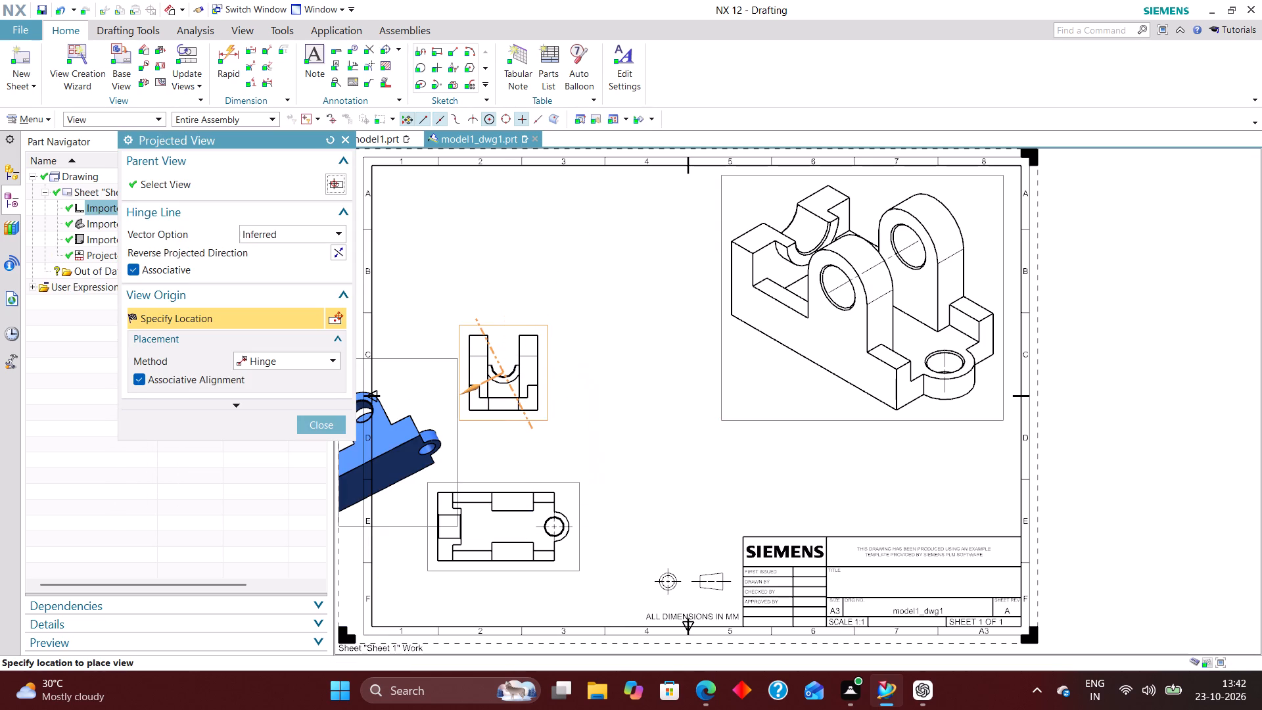
left_click(350, 143)
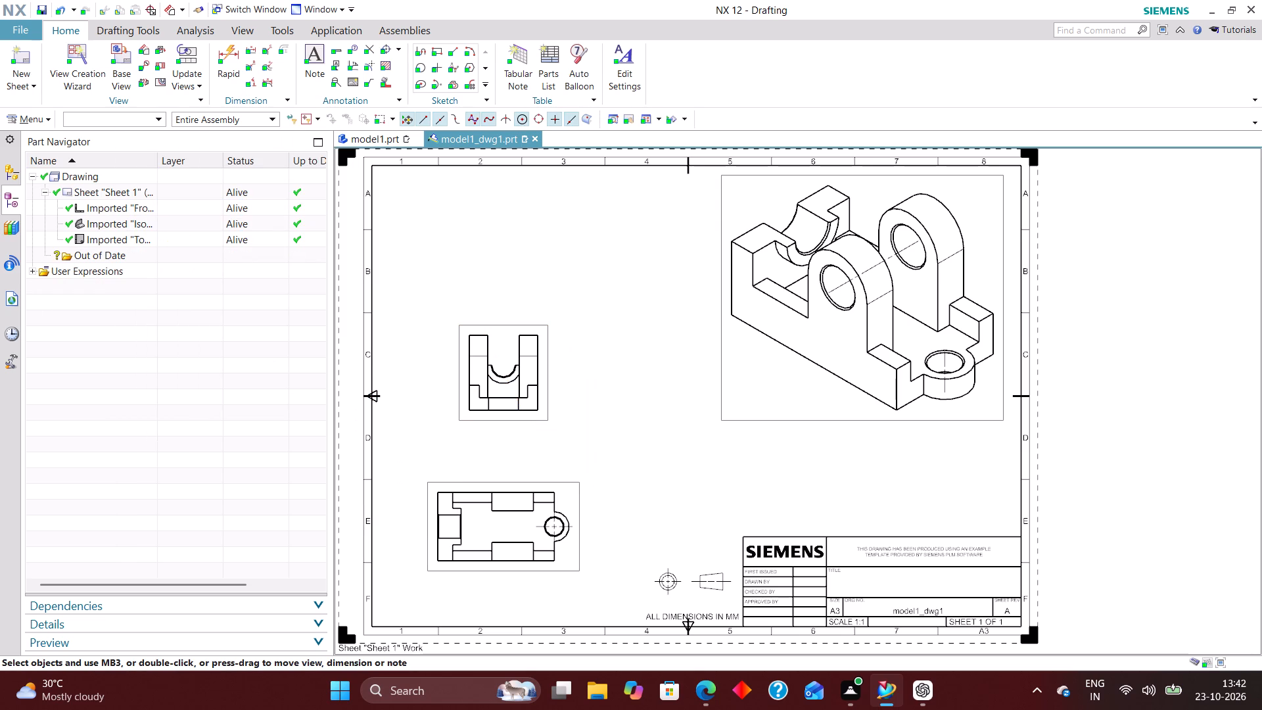
Add a base view from the Top model view, reoriented to the bracket's side profile, at 1:2 scale above the end view.
left_click(120, 64)
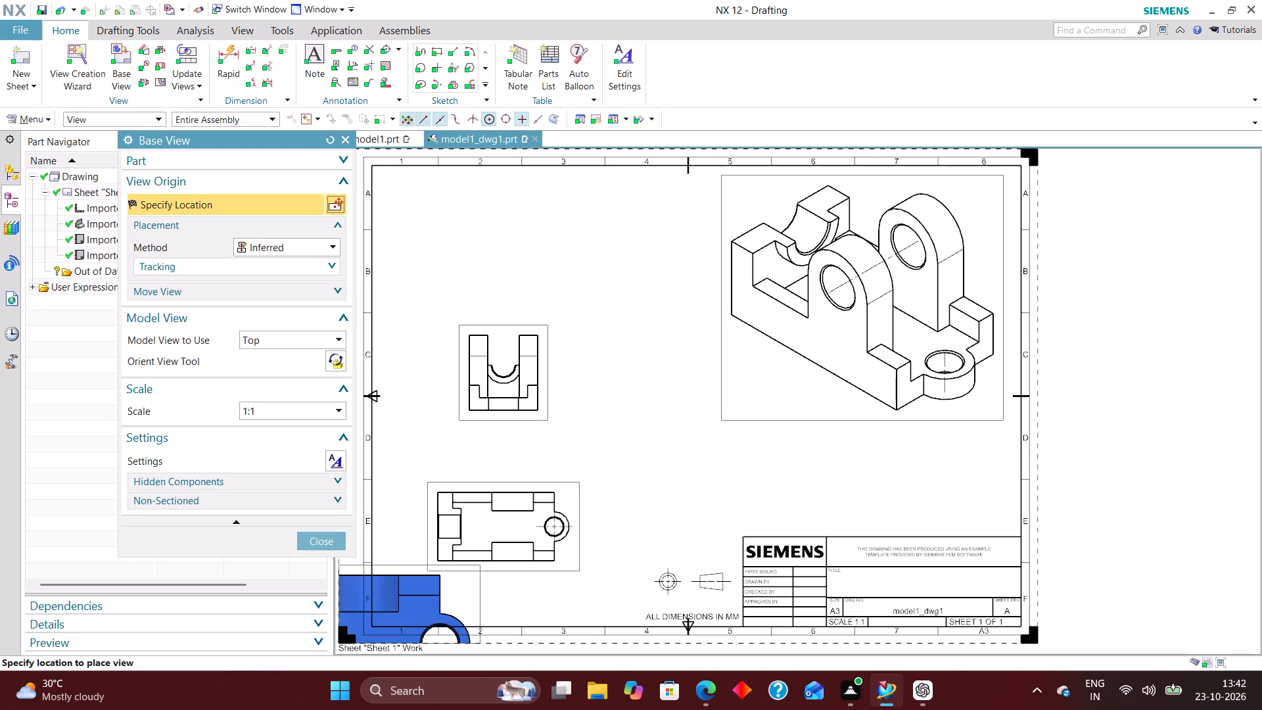
left_click(336, 355)
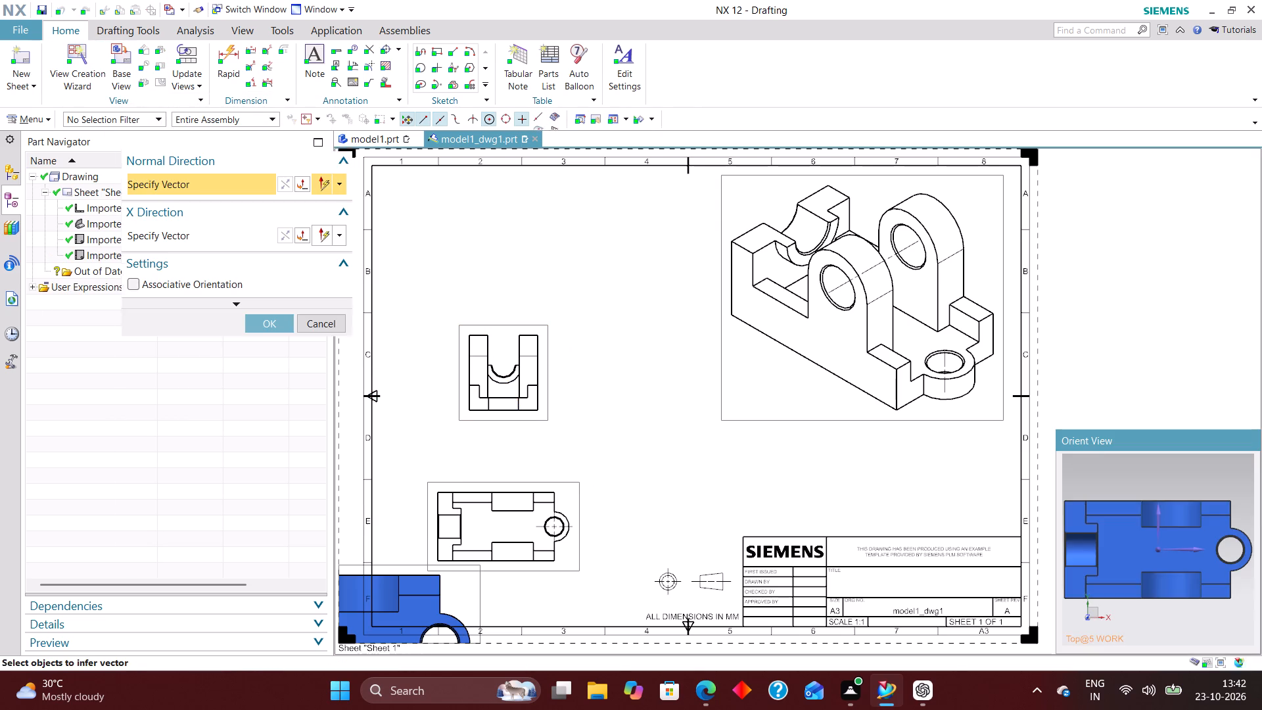
middle_click_drag(1166, 624, 1156, 554)
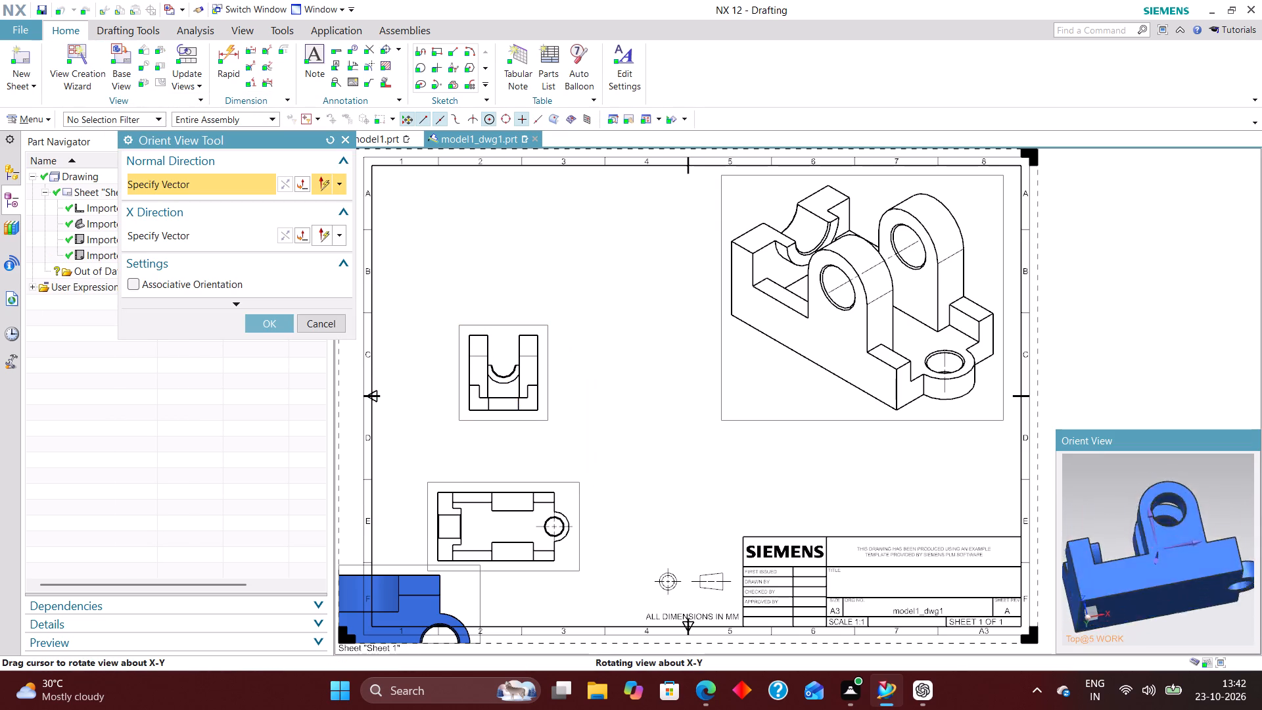
middle_click_drag(1156, 554, 1140, 569)
right_click_drag(1240, 488, 1191, 488)
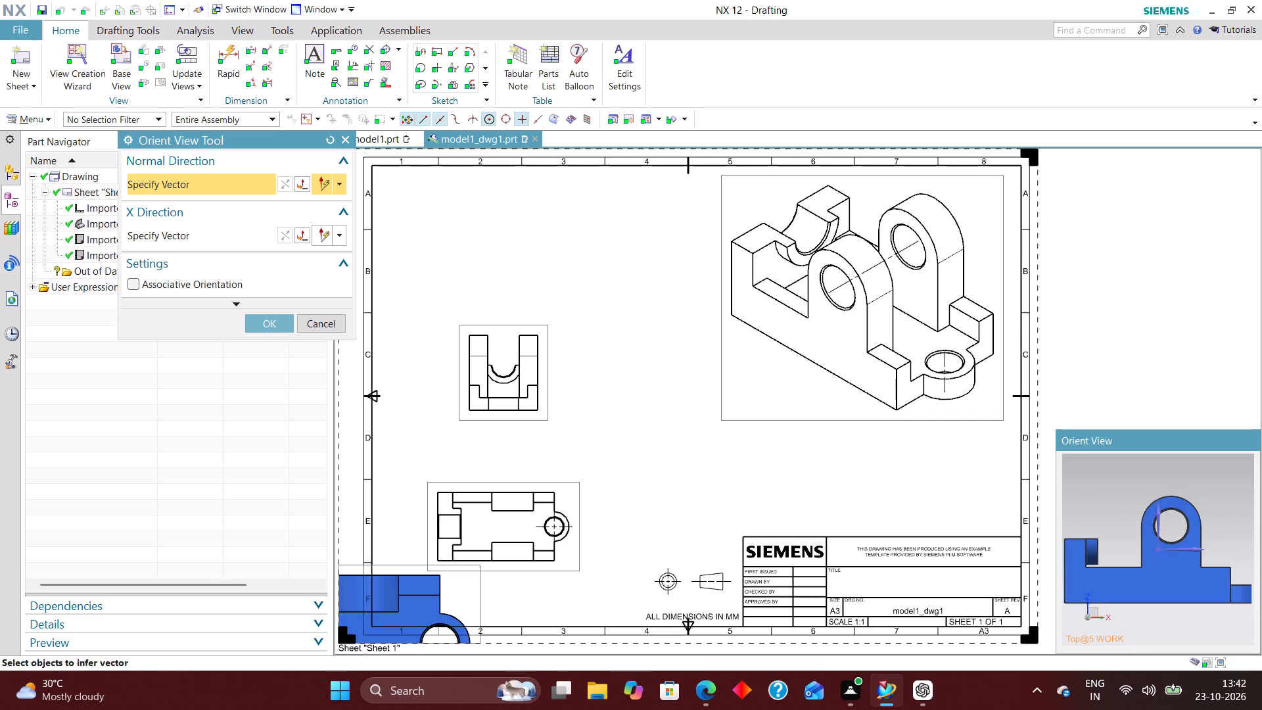
left_click(275, 329)
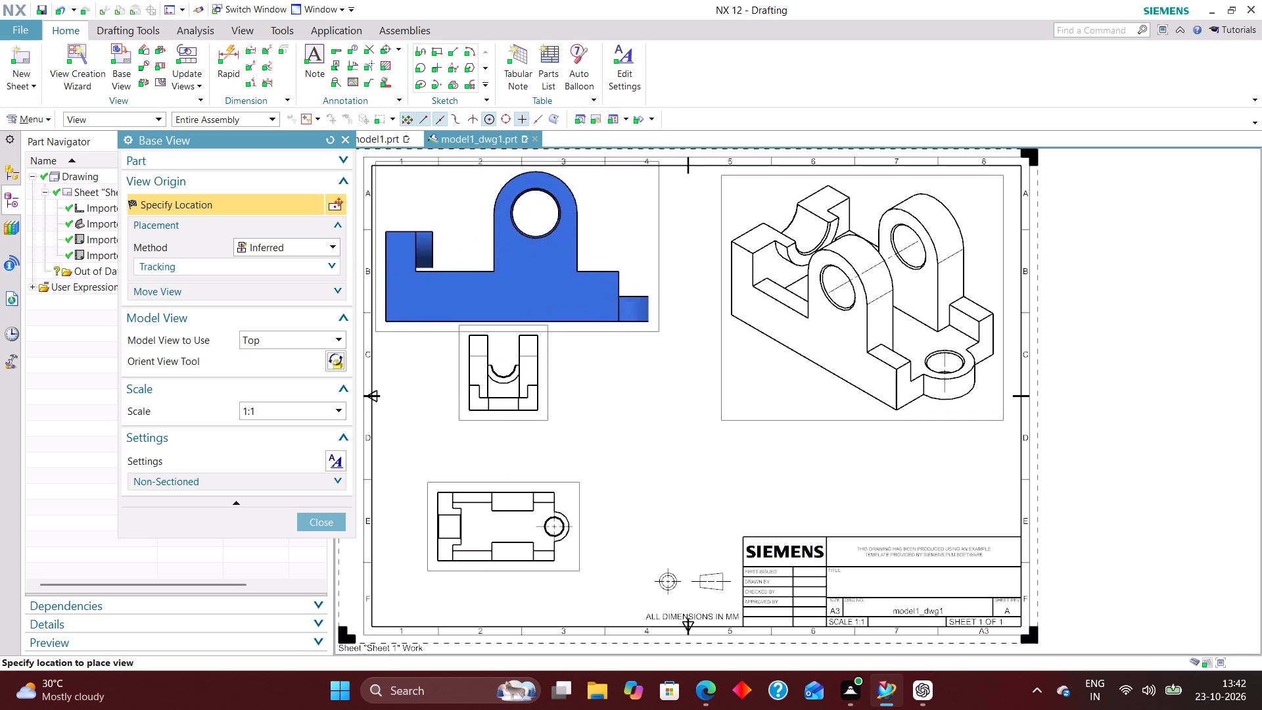
left_click(304, 414)
left_click(273, 486)
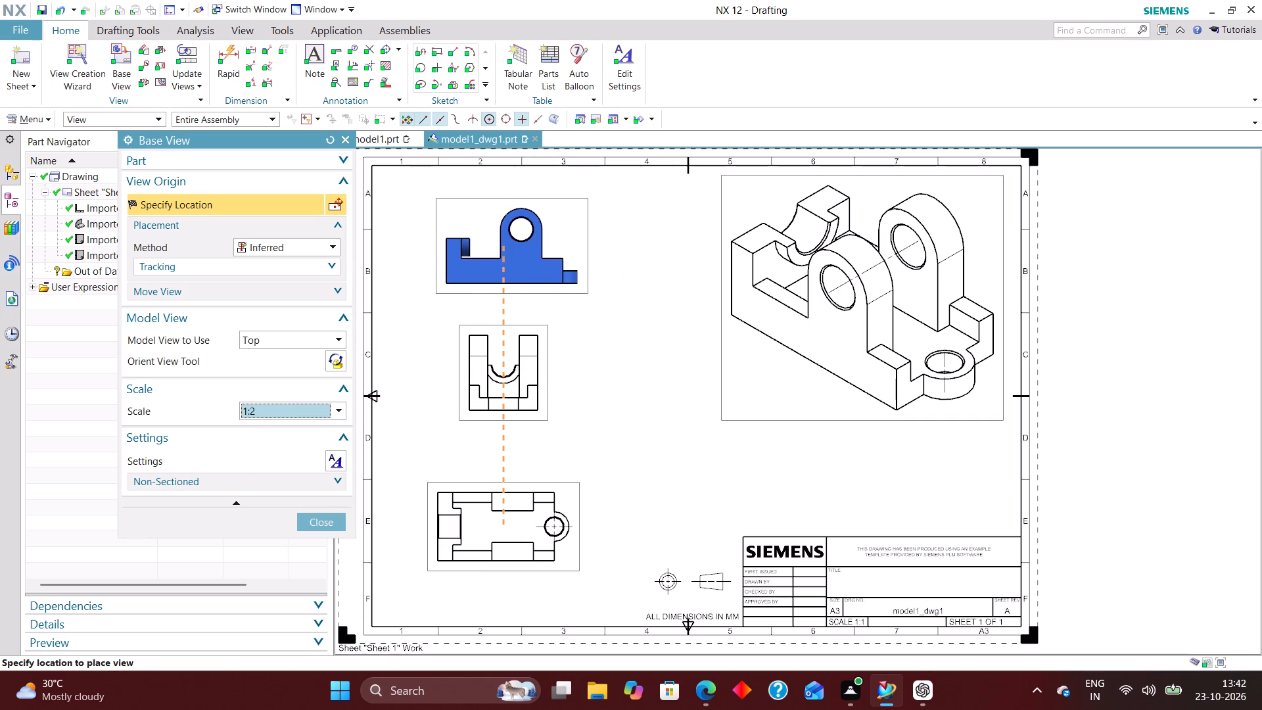
left_click(508, 248)
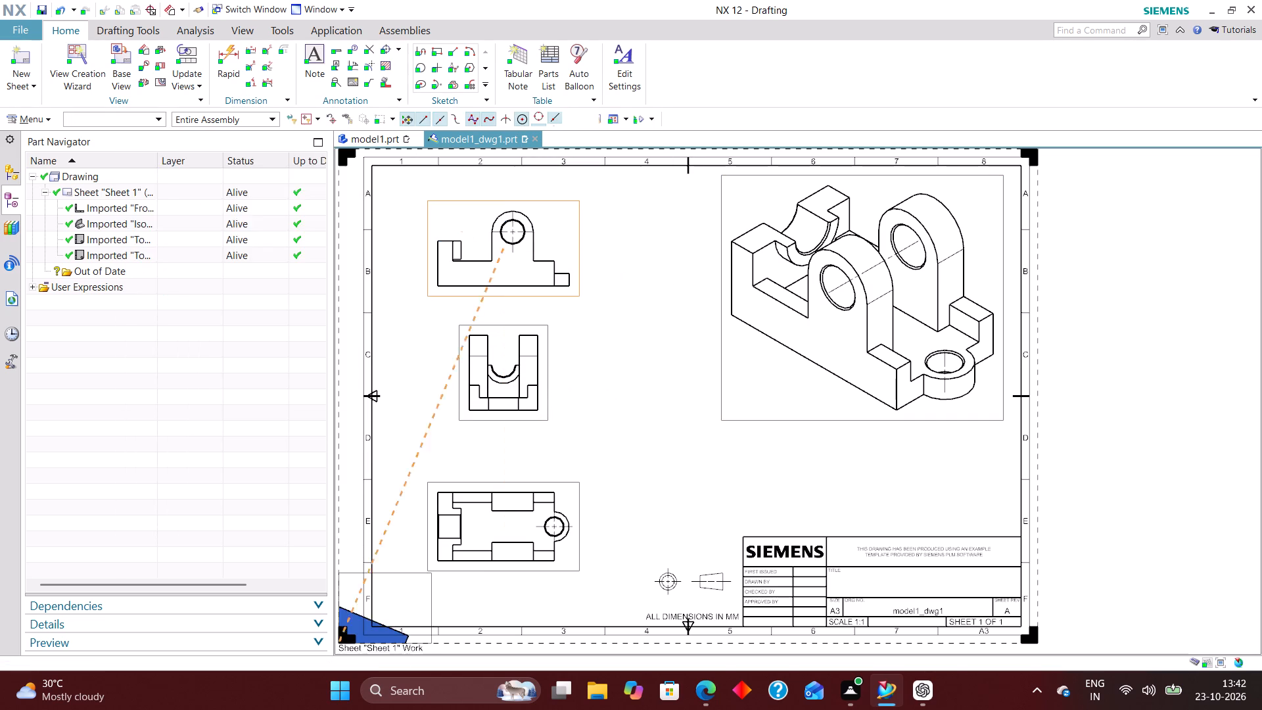
left_click(325, 421)
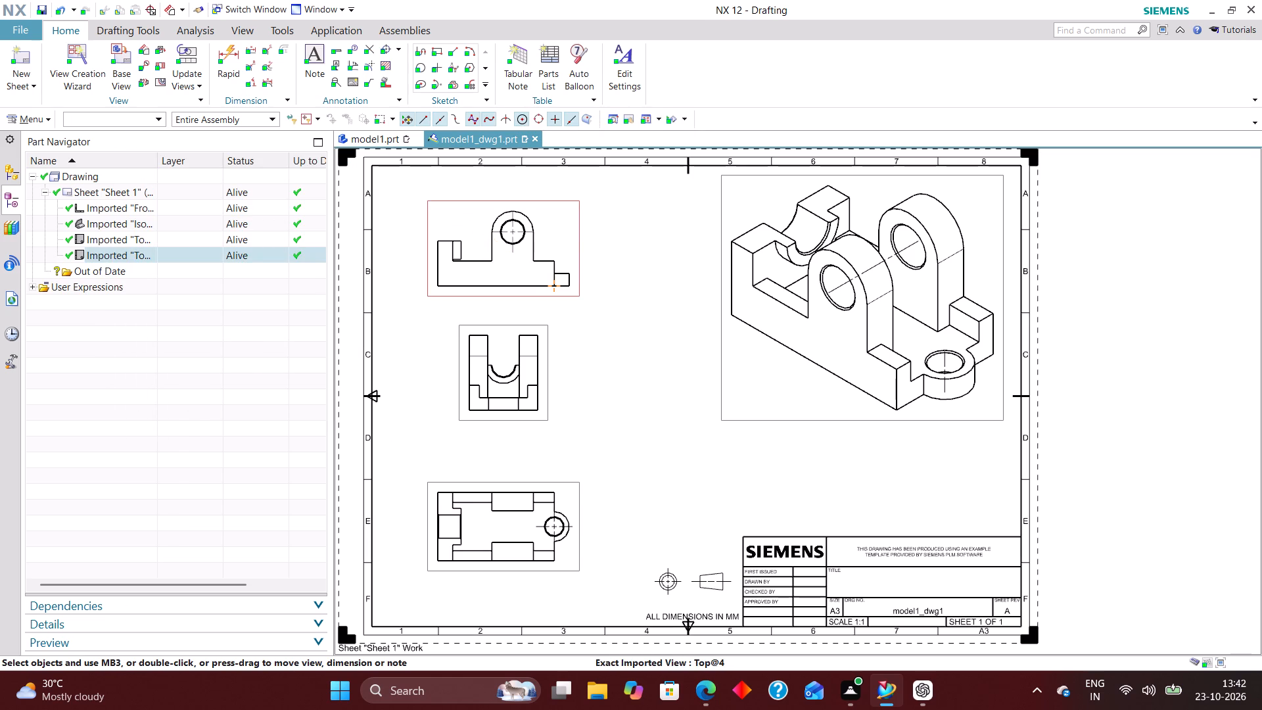
Swap the top and side views so the top view sits above the end view and the side view below it.
left_click_drag(578, 235, 647, 556)
left_click_drag(563, 481, 567, 283)
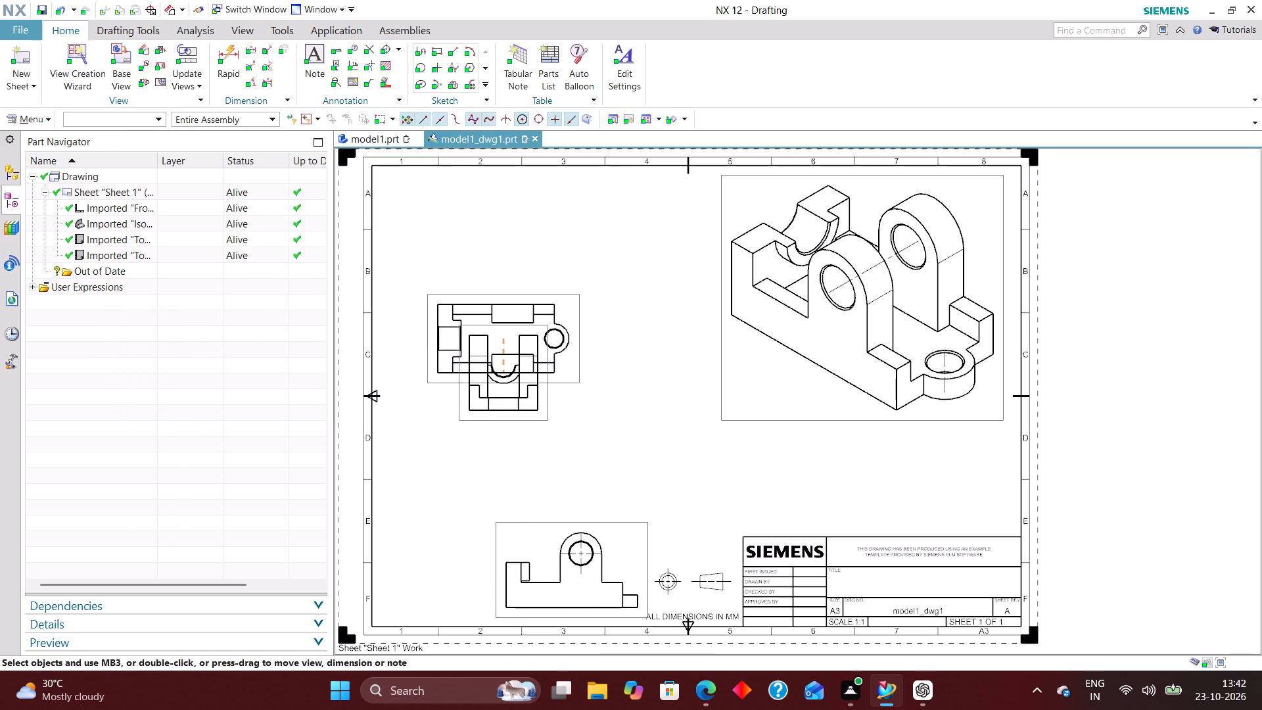
left_click_drag(567, 283, 567, 206)
left_click_drag(628, 525, 565, 475)
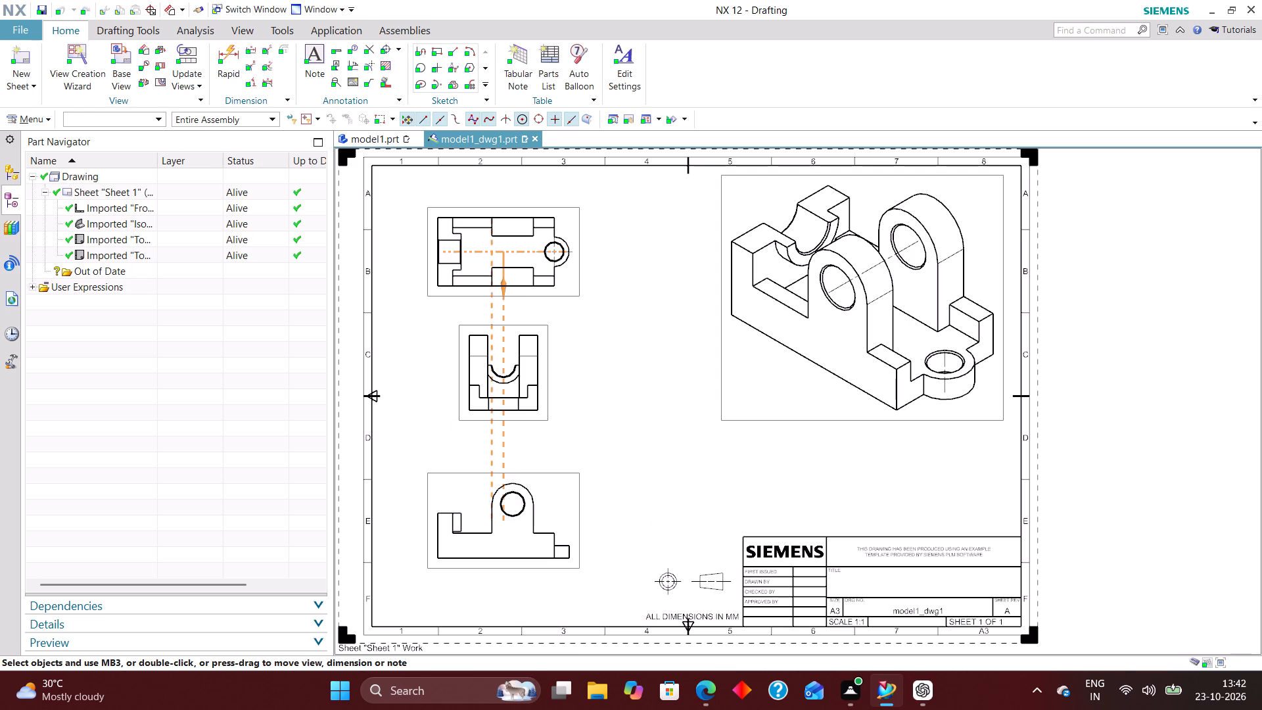
left_click_drag(565, 475, 572, 480)
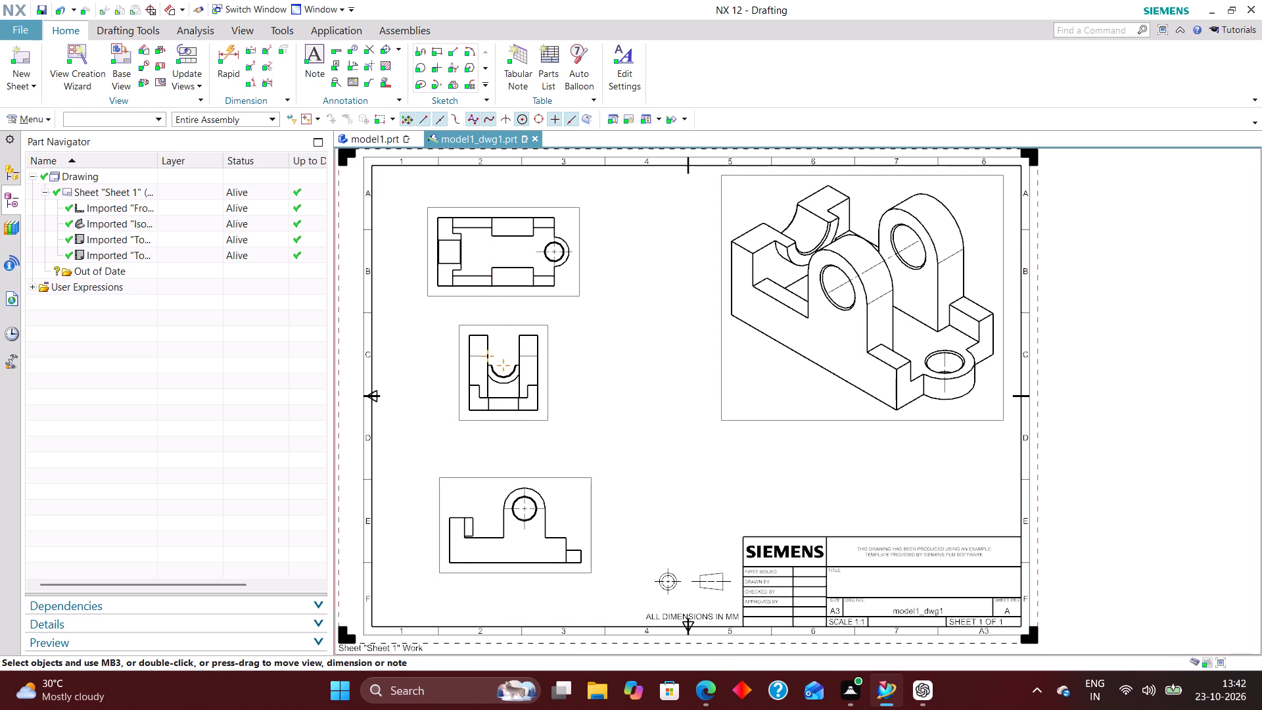
Move the isometric view slightly down and toward the sheet's centre, clear of the title block.
left_click_drag(821, 425, 804, 440)
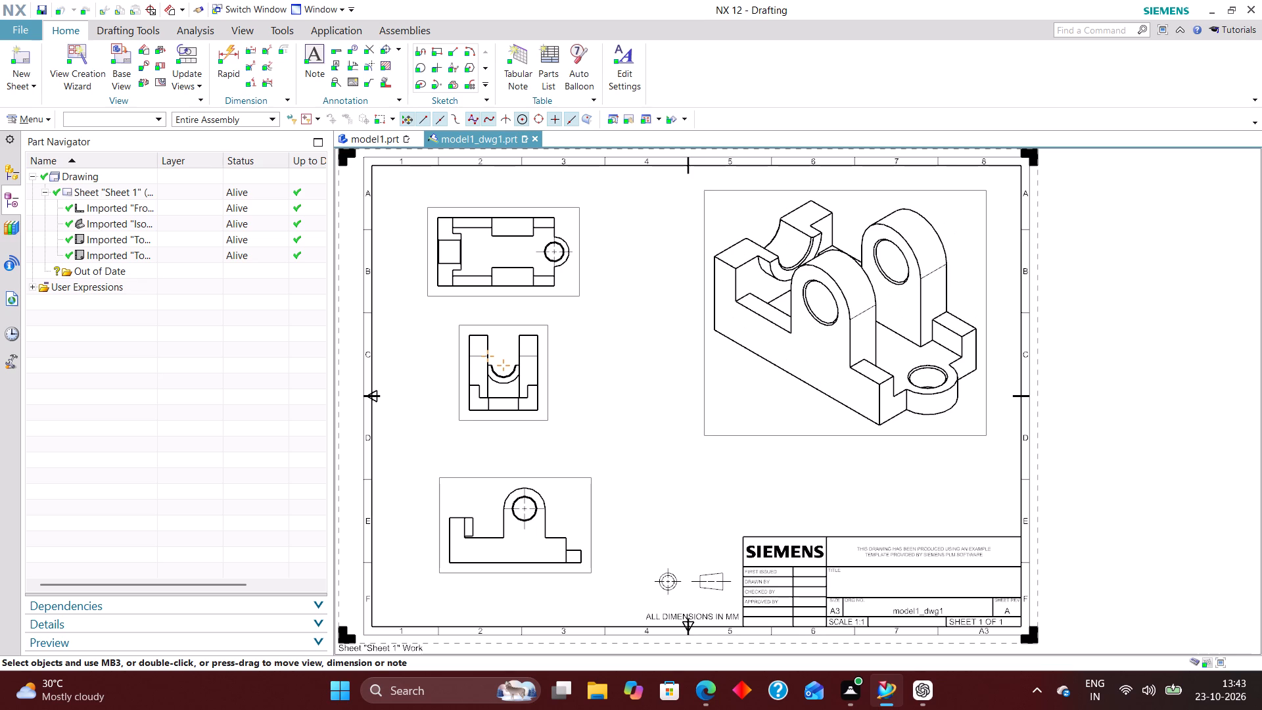
left_click_drag(804, 440, 782, 461)
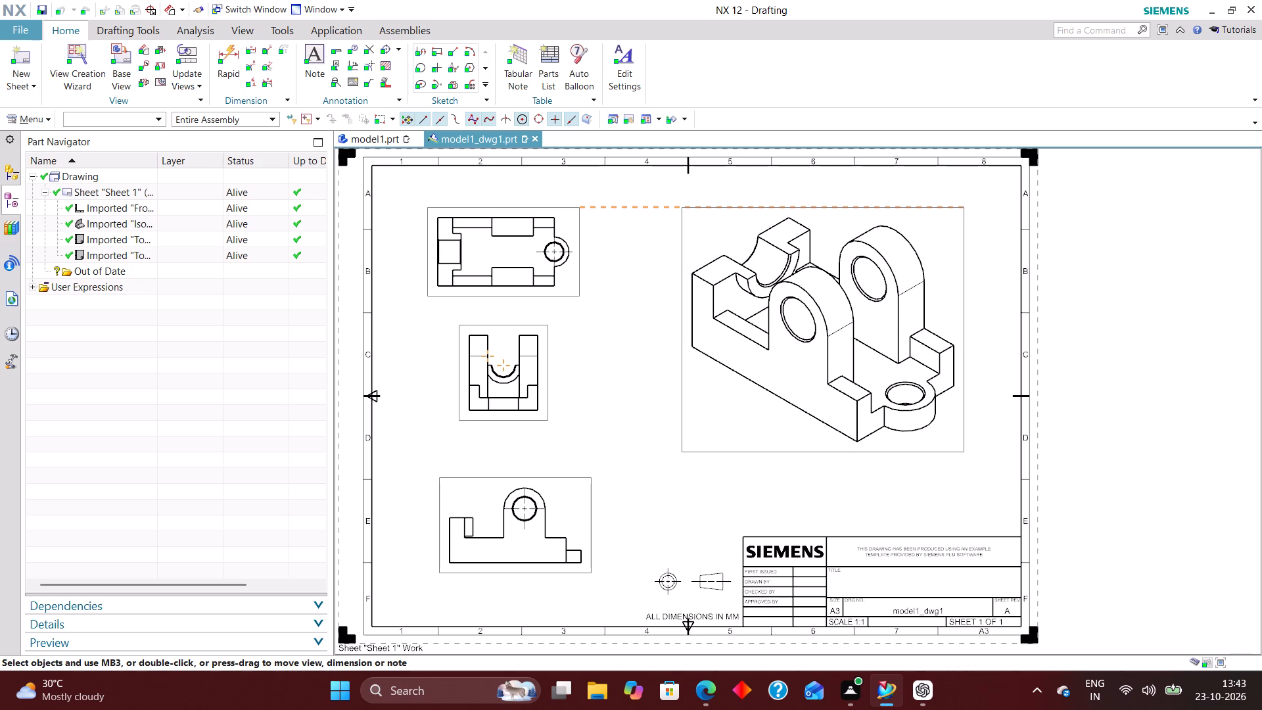
left_click_drag(782, 461, 789, 467)
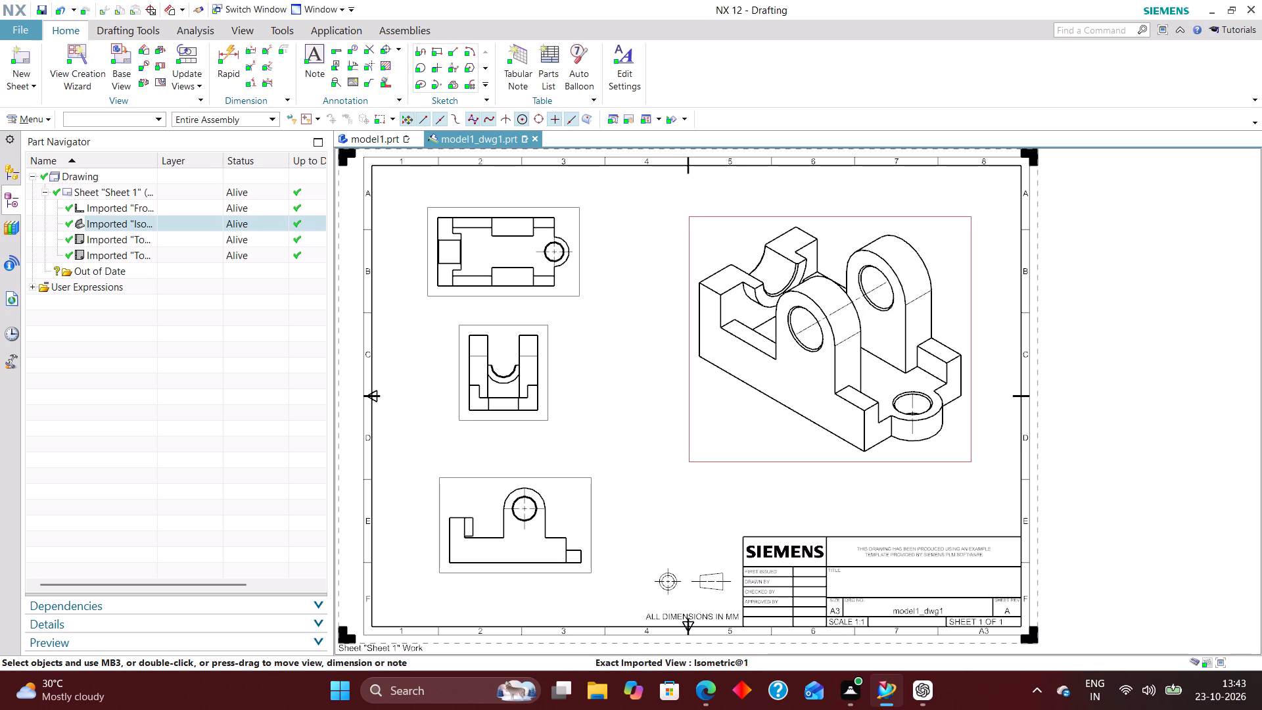
In the drafting preferences, set the leader and dimension side 1 arrowhead type to Open Arrow.
left_click(53, 118)
left_click(43, 119)
left_click(52, 281)
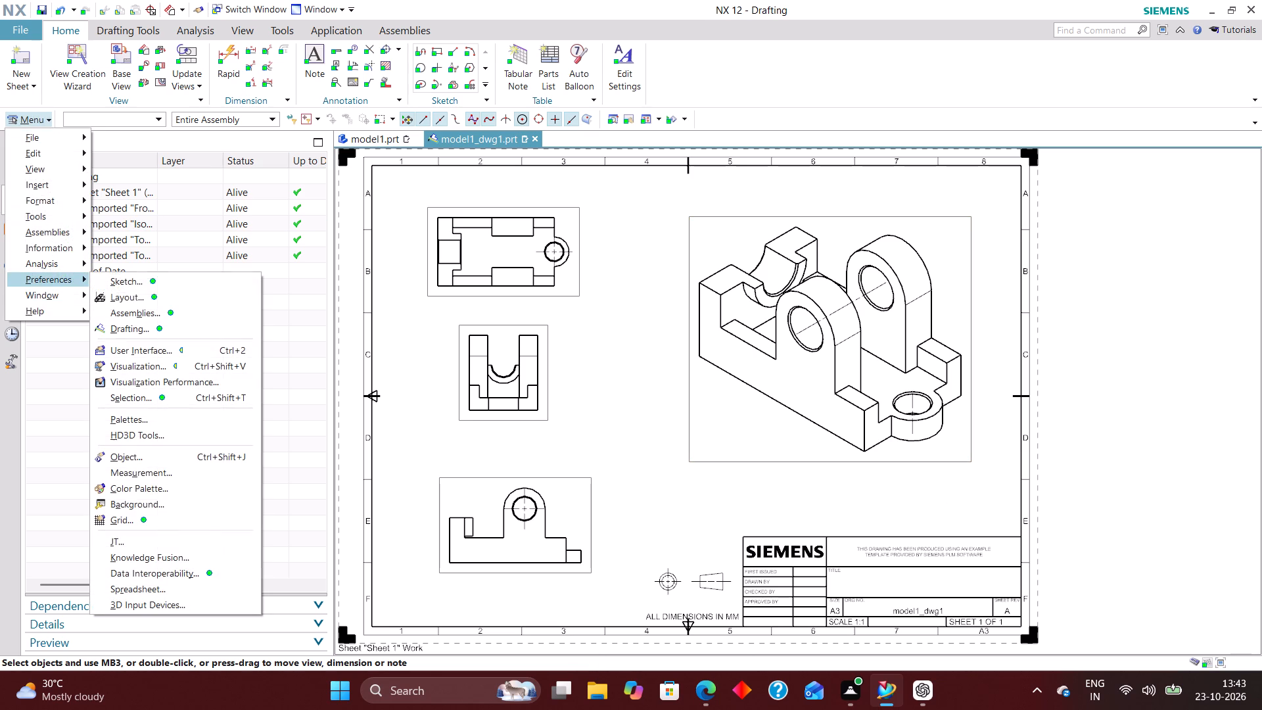
left_click(143, 328)
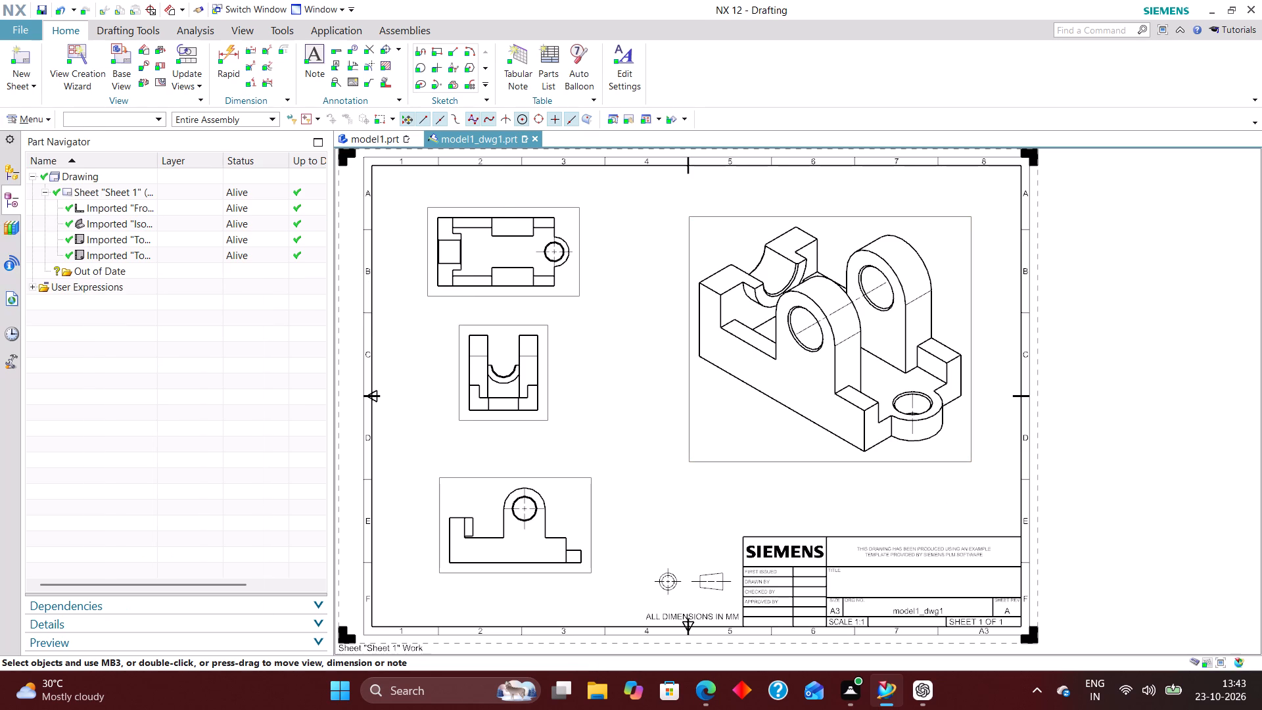
scroll(152, 326, "down", 4)
scroll(163, 322, "up", 7)
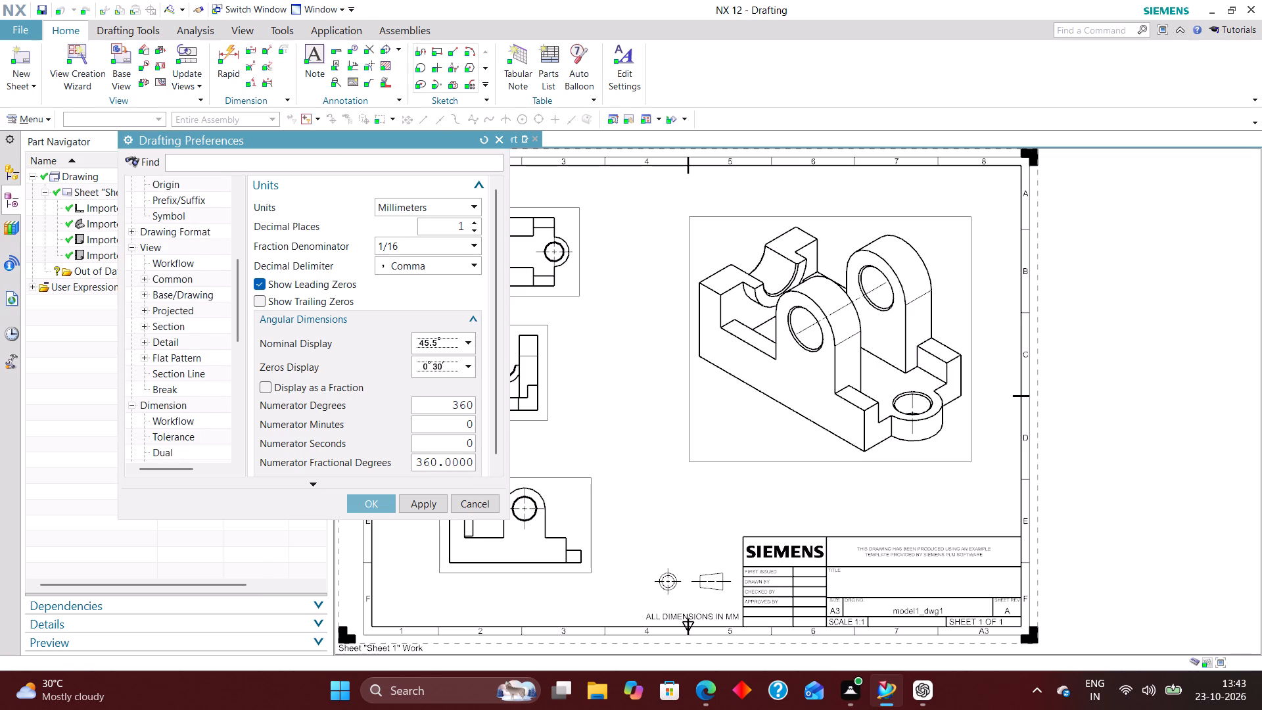
scroll(172, 273, "up", 13)
left_click(190, 308)
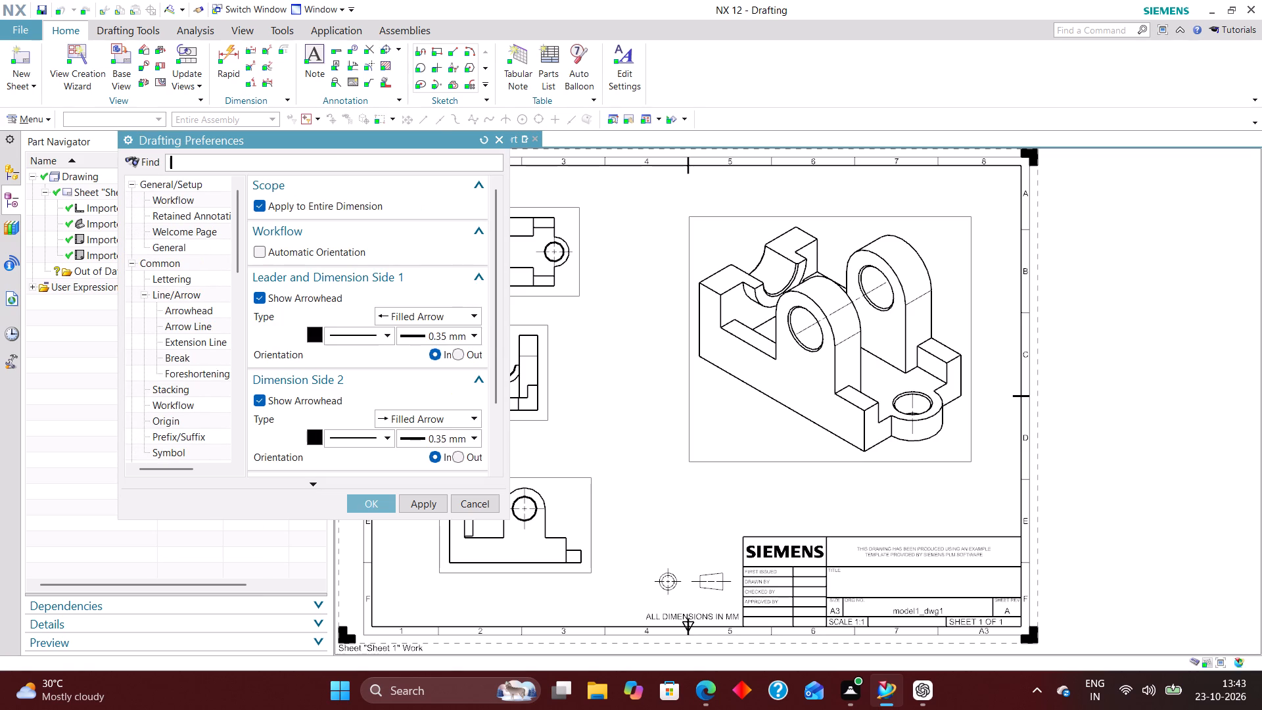
left_click(425, 317)
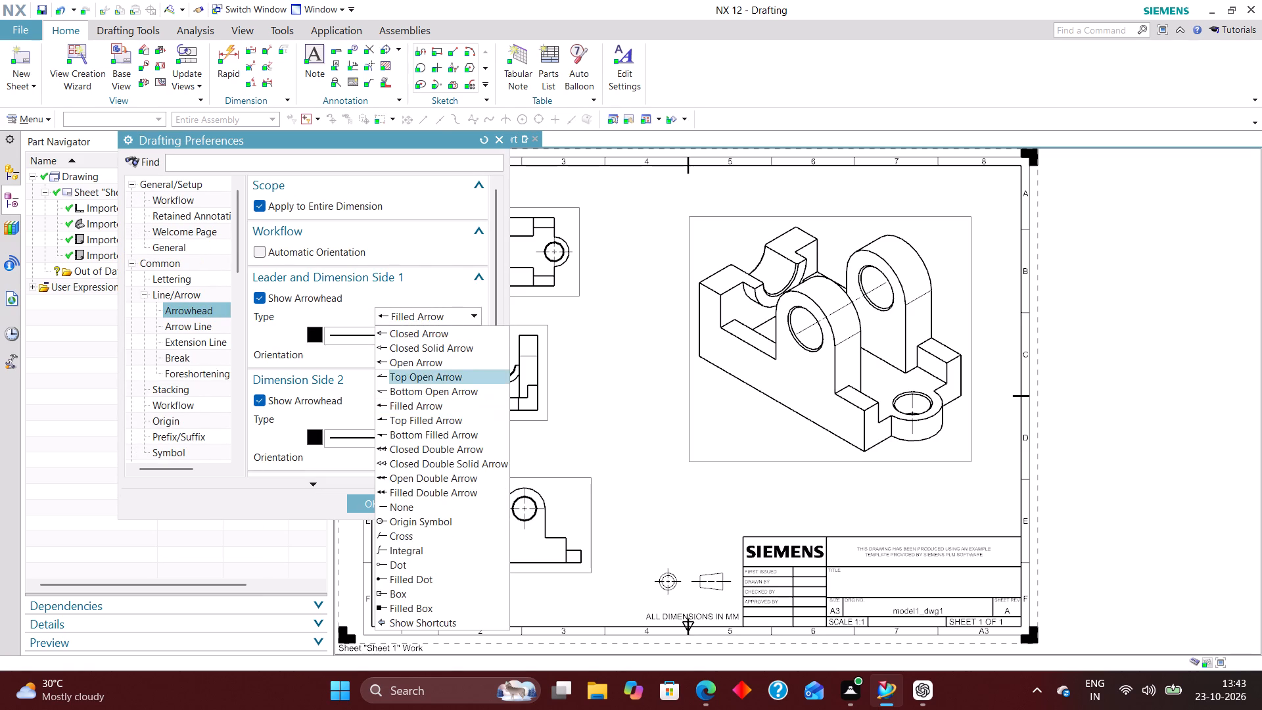
left_click(418, 358)
Set the extension line gap to 2 in the drafting preferences.
scroll(360, 360, "down", 2)
left_click(189, 341)
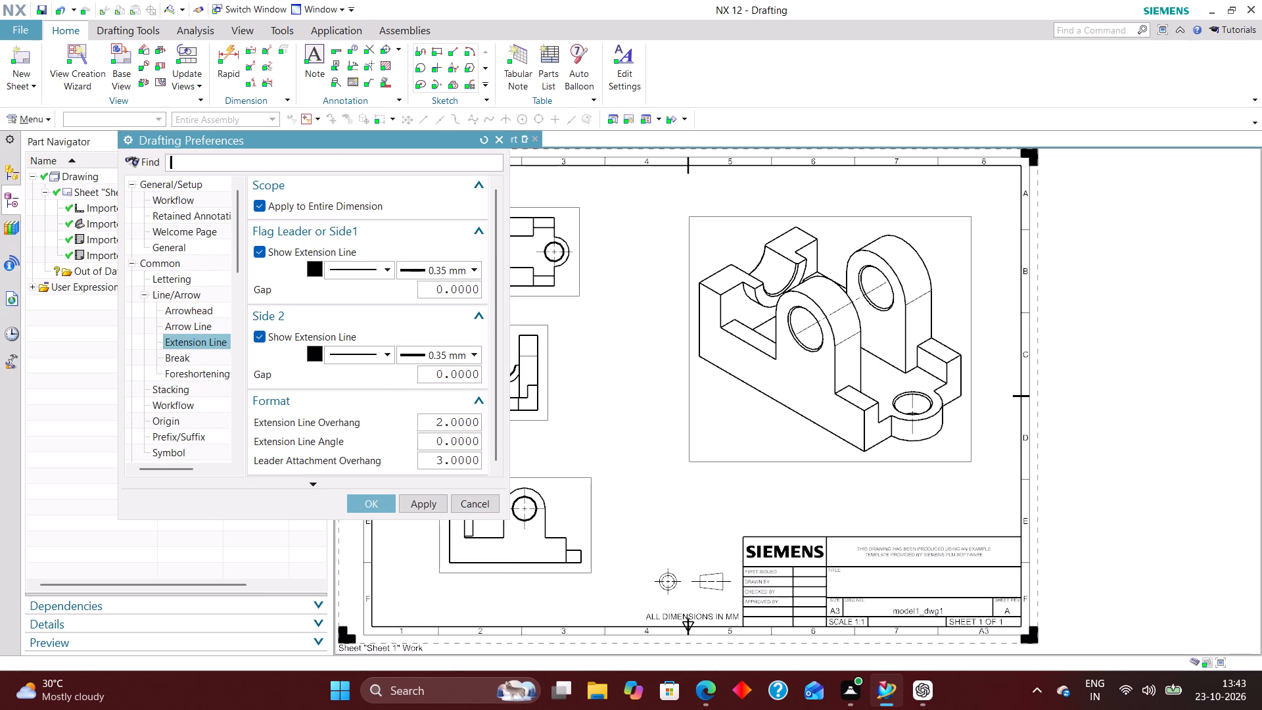
left_click_drag(434, 288, 567, 292)
key("2")
key("Return")
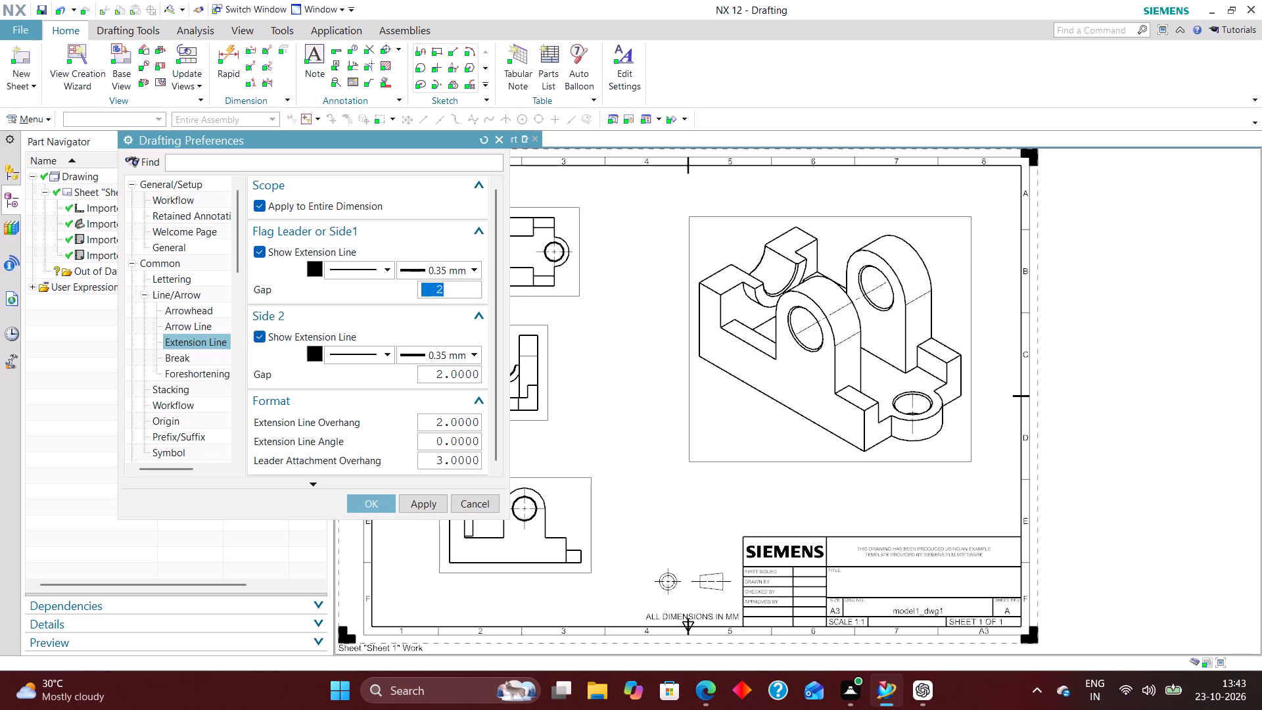
Change the decimal delimiter in the dimension text units and accept the drafting preferences.
scroll(155, 398, "down", 2)
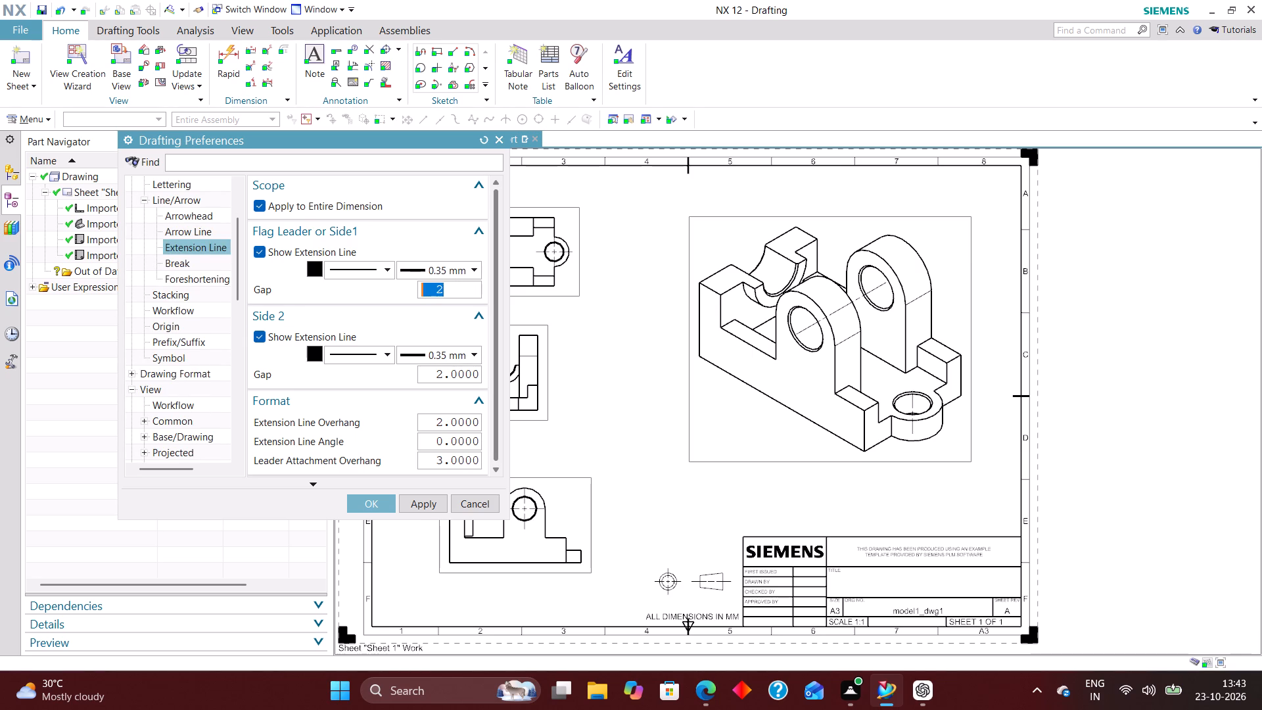
scroll(185, 389, "up", 2)
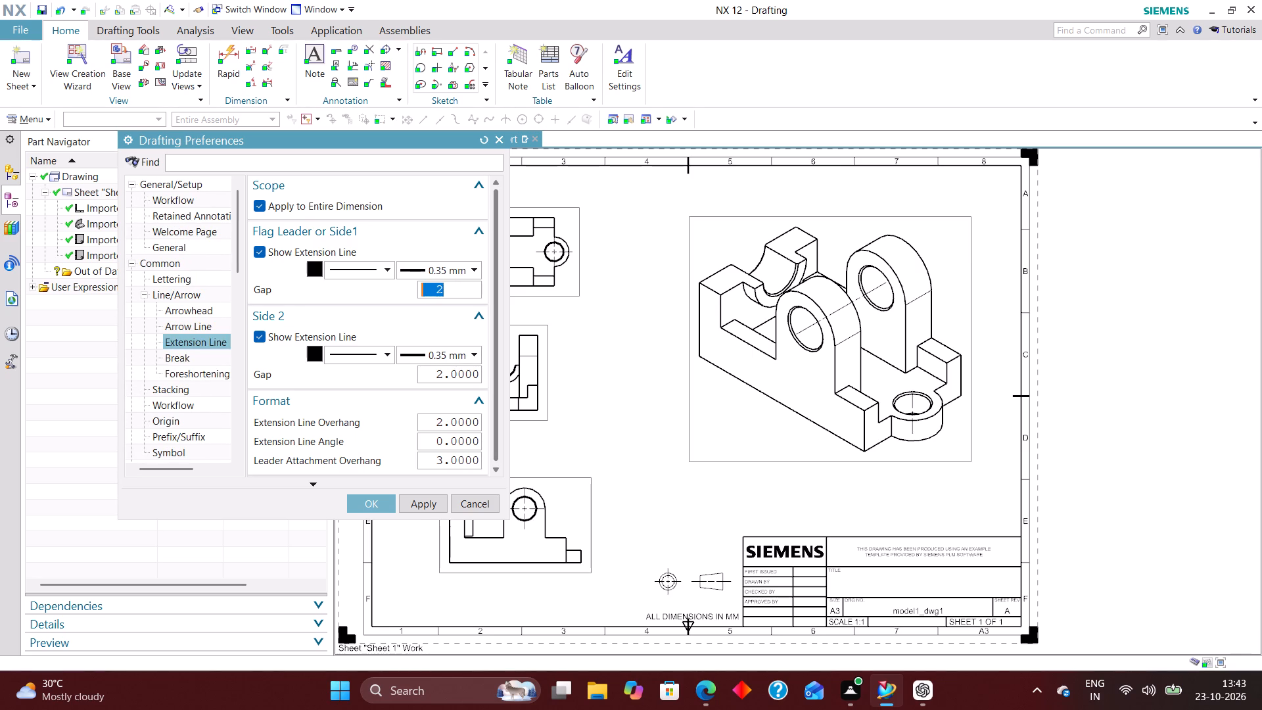
scroll(176, 367, "up", 7)
scroll(176, 382, "down", 5)
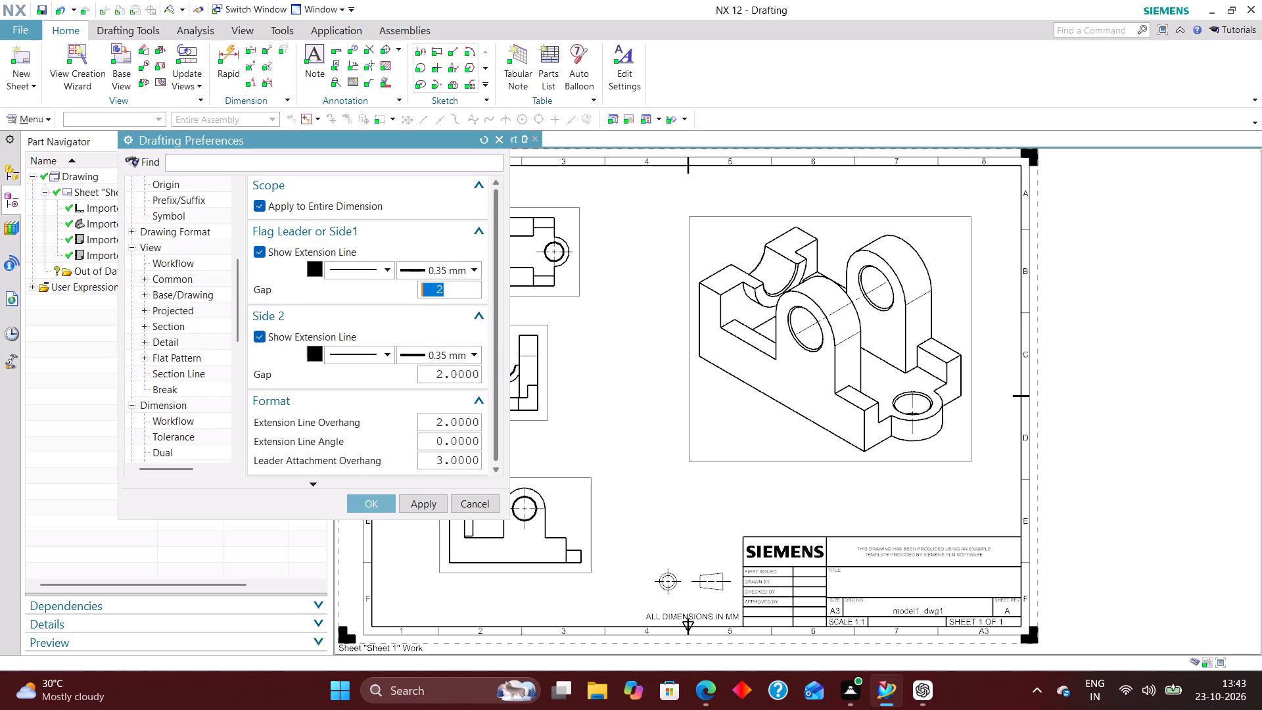
scroll(175, 400, "down", 5)
left_click(185, 376)
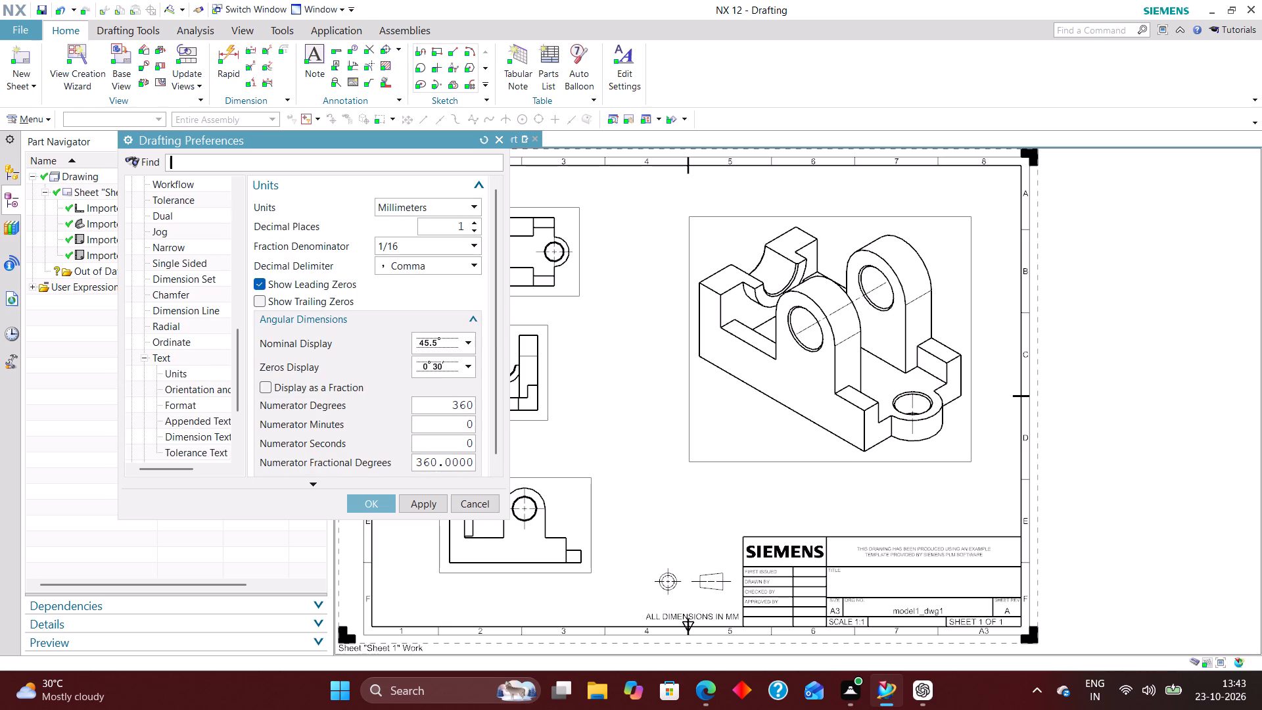
left_click(438, 271)
left_click(436, 279)
left_click(381, 496)
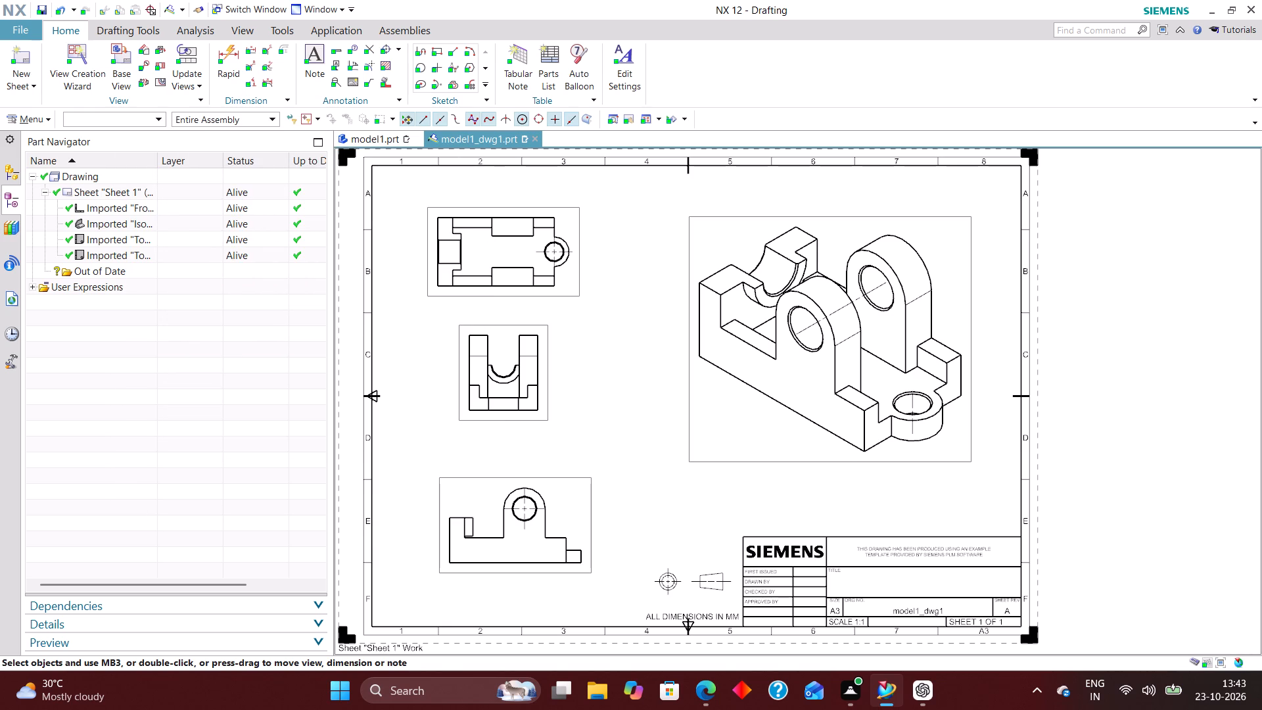
Add a Rapid Dimension for the body length between the lower corners of the top view, placed below it.
left_click(227, 53)
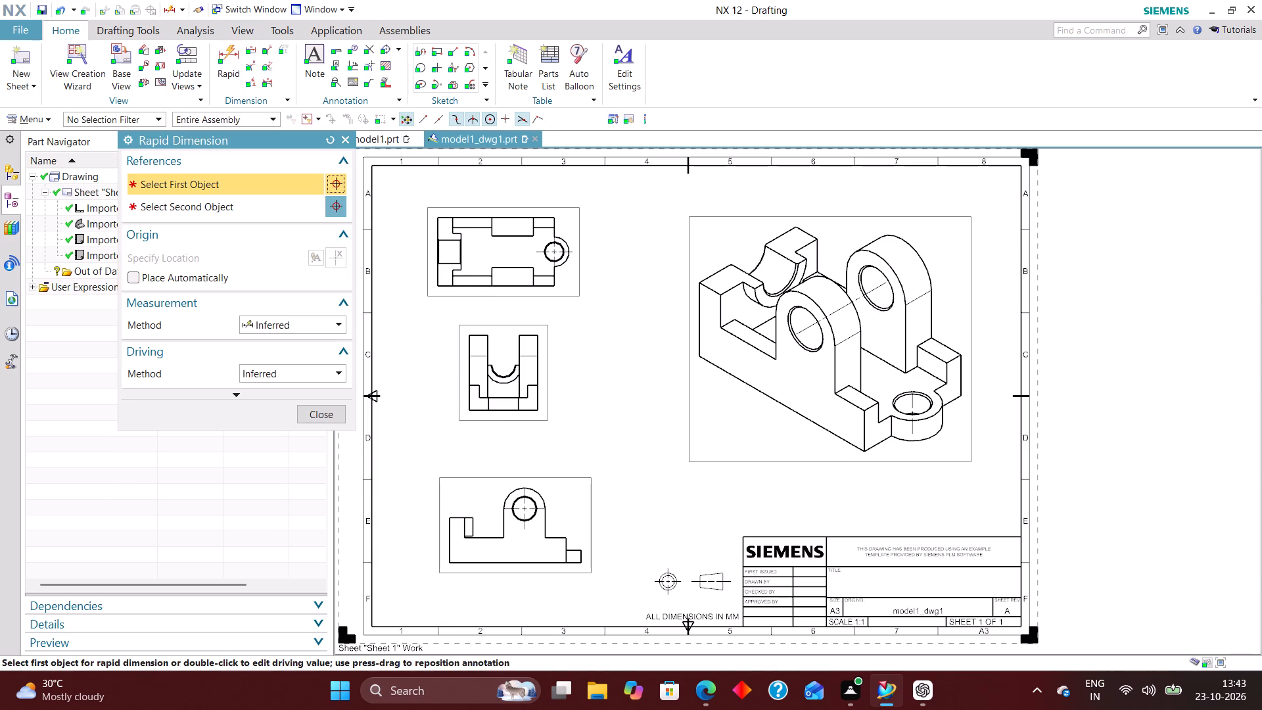
scroll(417, 300, "up", 5)
scroll(432, 304, "down", 3)
scroll(433, 308, "up", 2)
scroll(451, 331, "down", 1)
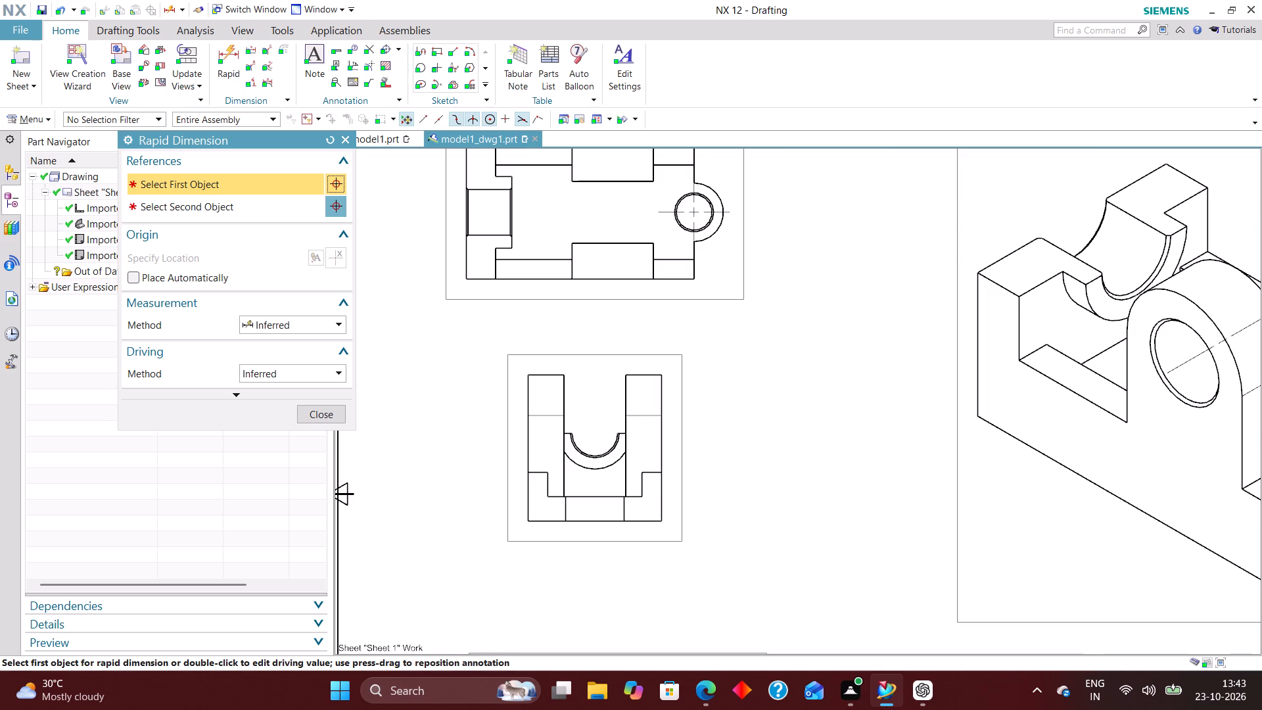
scroll(465, 285, "down", 2)
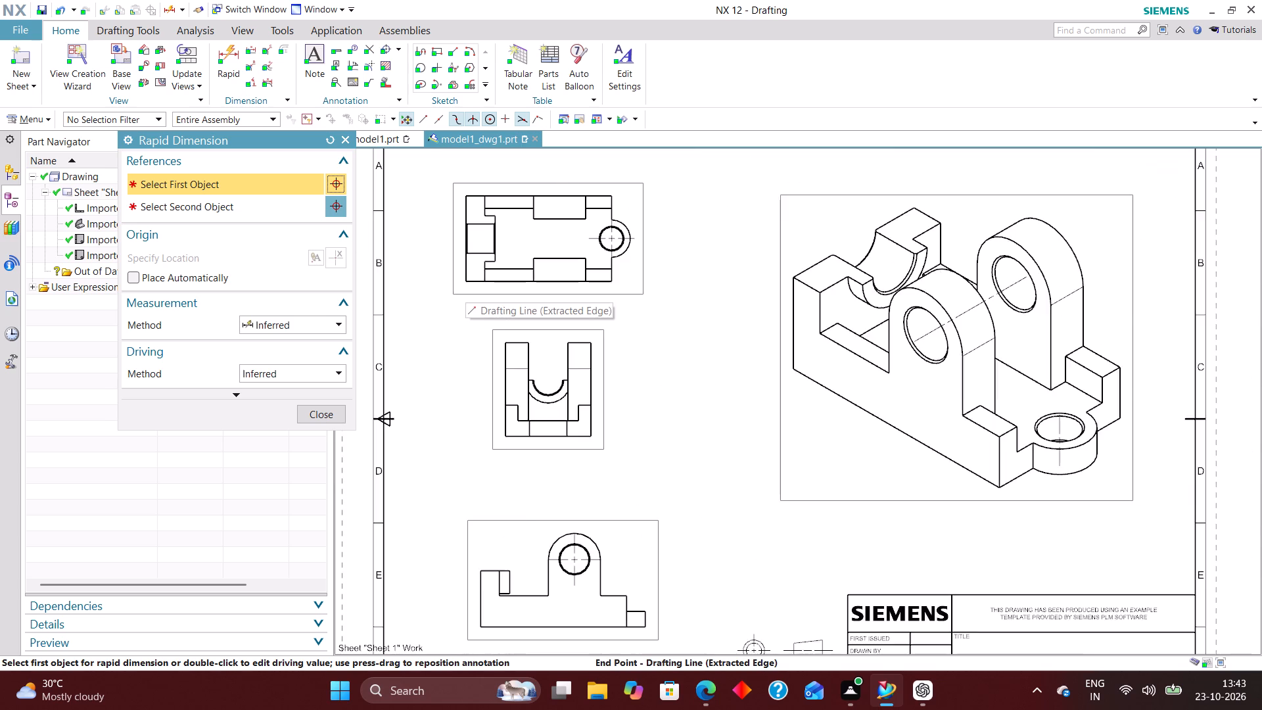
scroll(464, 287, "up", 3)
left_click(465, 276)
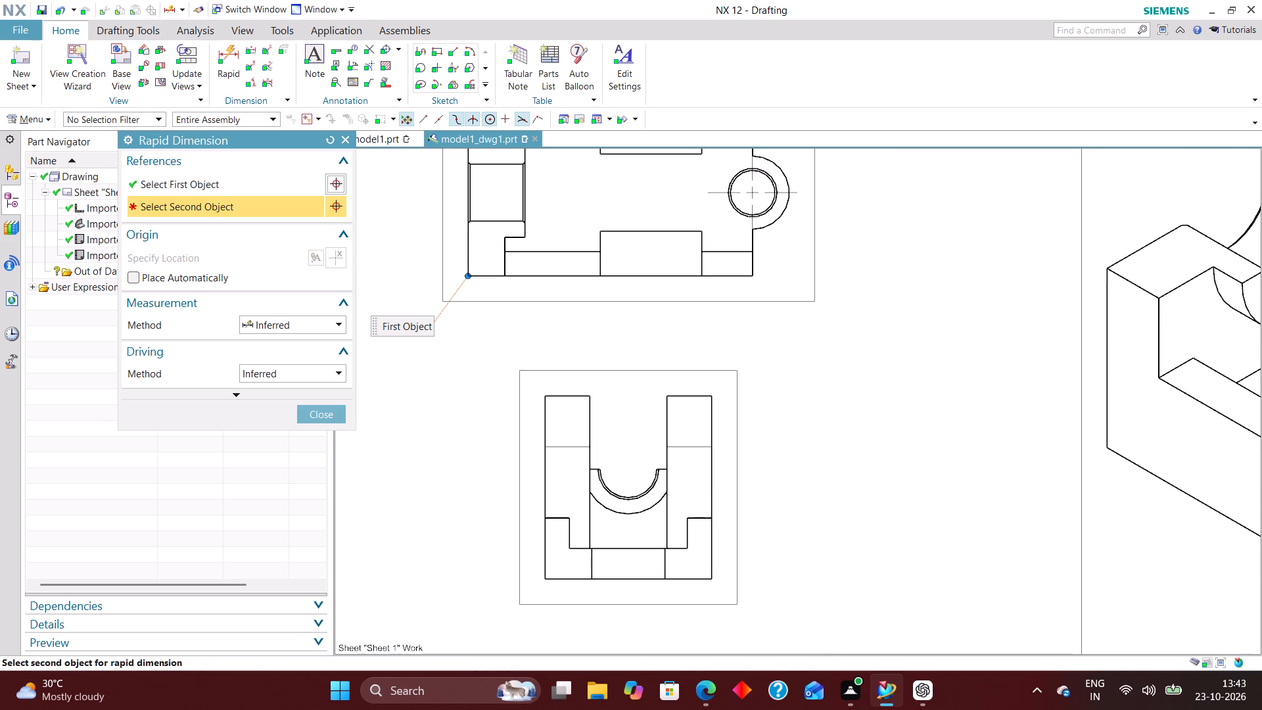
left_click(756, 277)
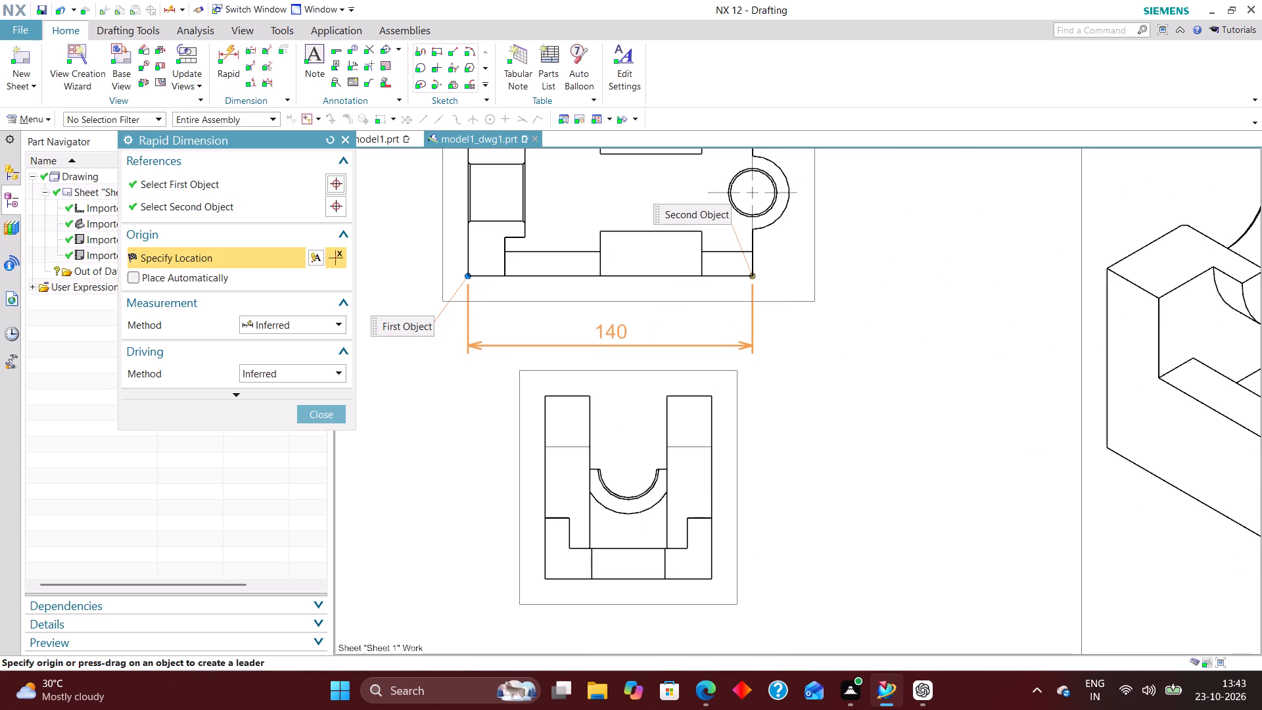
left_click(598, 331)
Dimension the overall width of the top view along its left edge, placing the dimension outside the view.
scroll(532, 330, "down", 4)
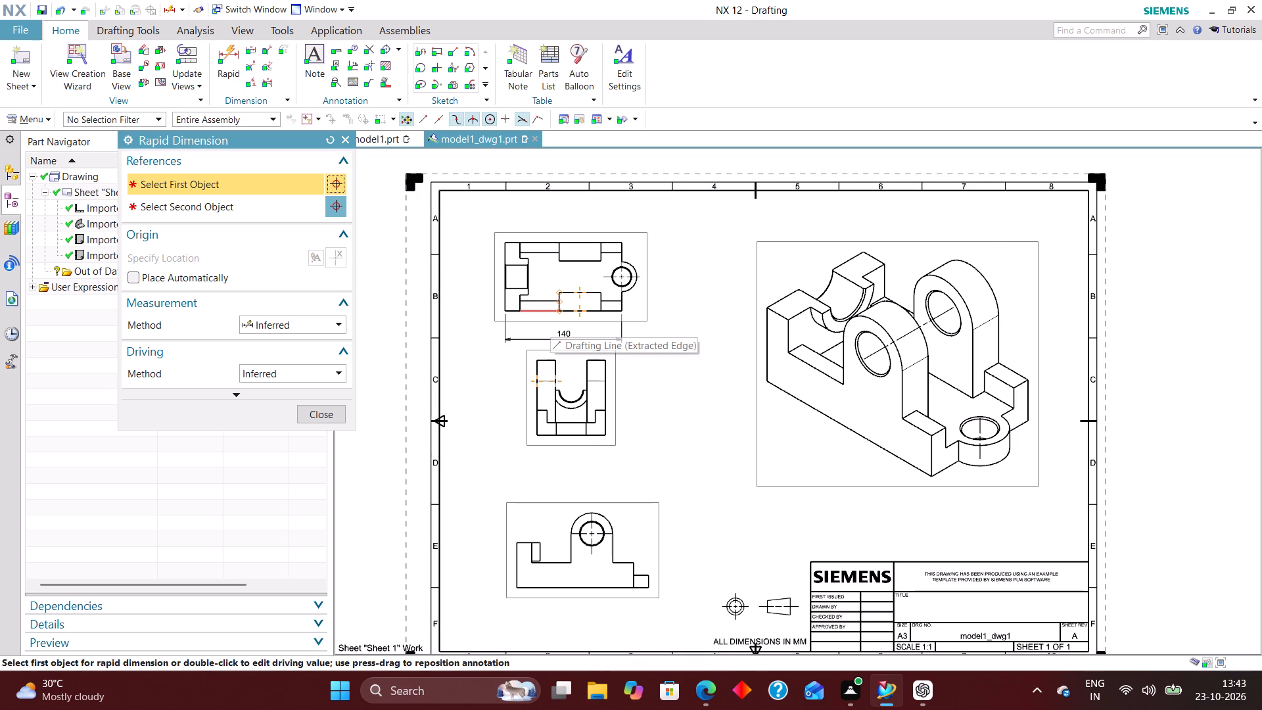
scroll(520, 323, "up", 3)
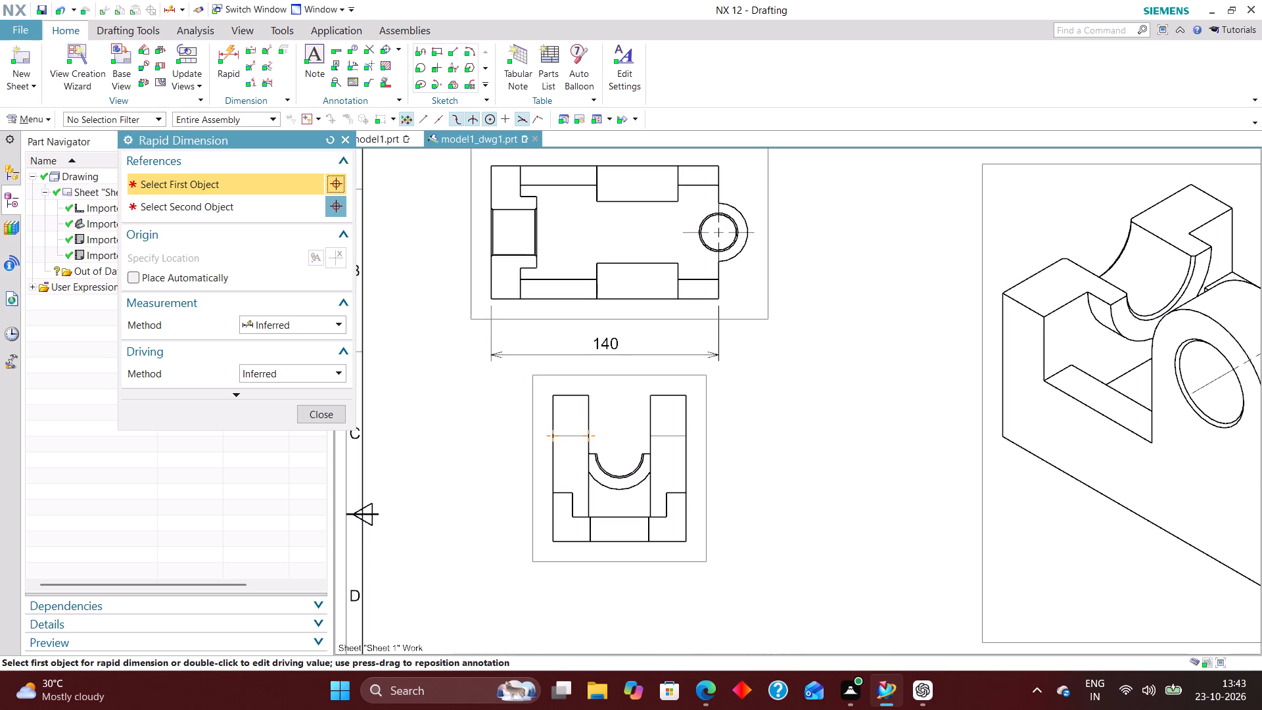
scroll(554, 326, "down", 2)
scroll(518, 242, "up", 3)
left_click(507, 201)
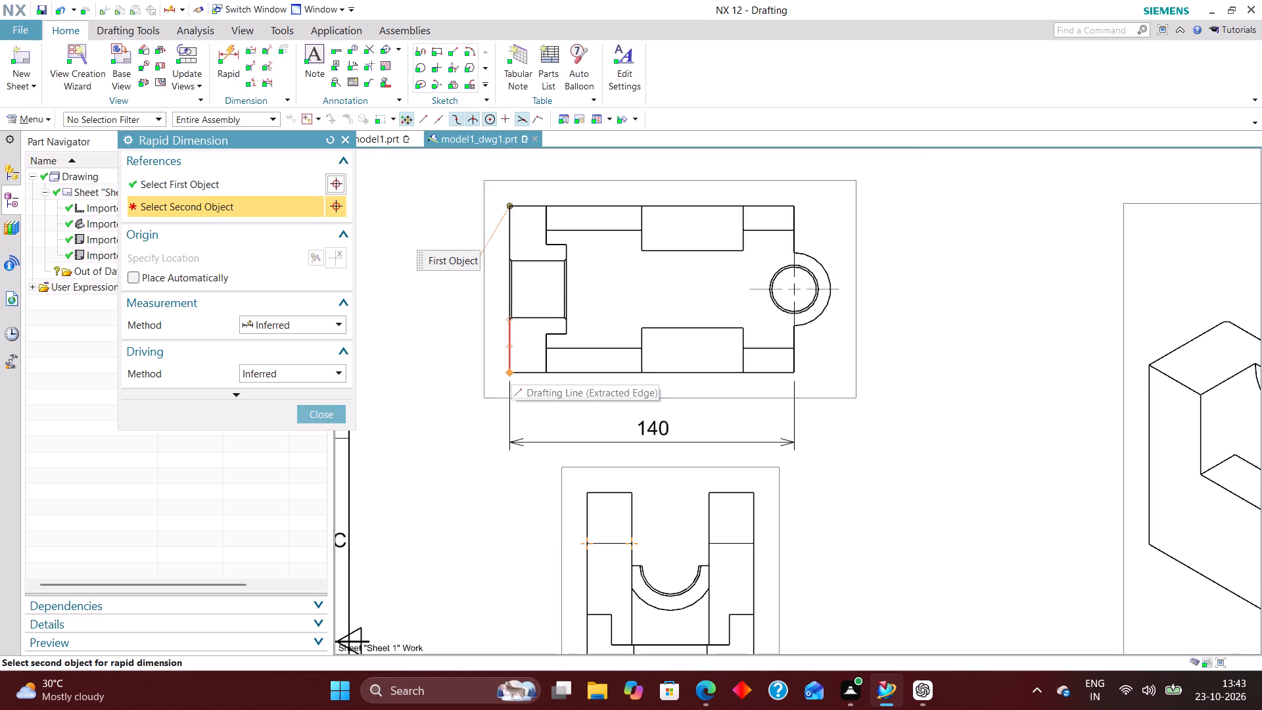
left_click(511, 369)
left_click(565, 380)
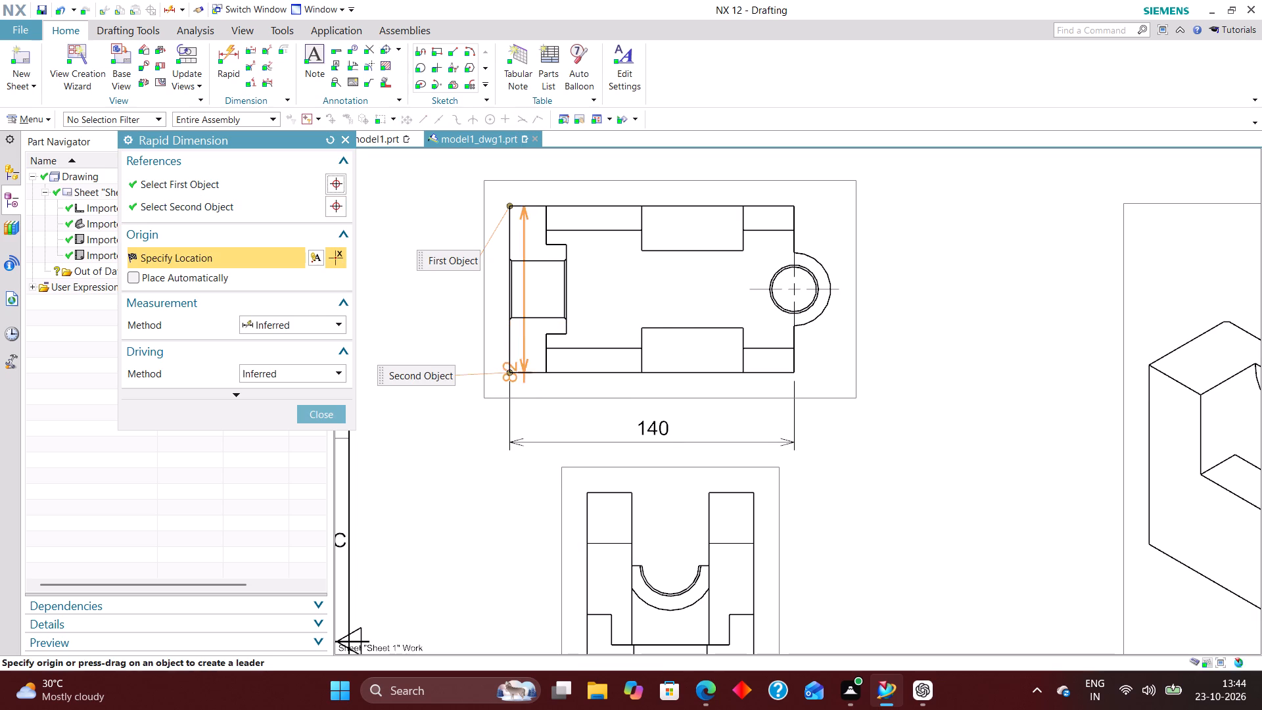
left_click(425, 293)
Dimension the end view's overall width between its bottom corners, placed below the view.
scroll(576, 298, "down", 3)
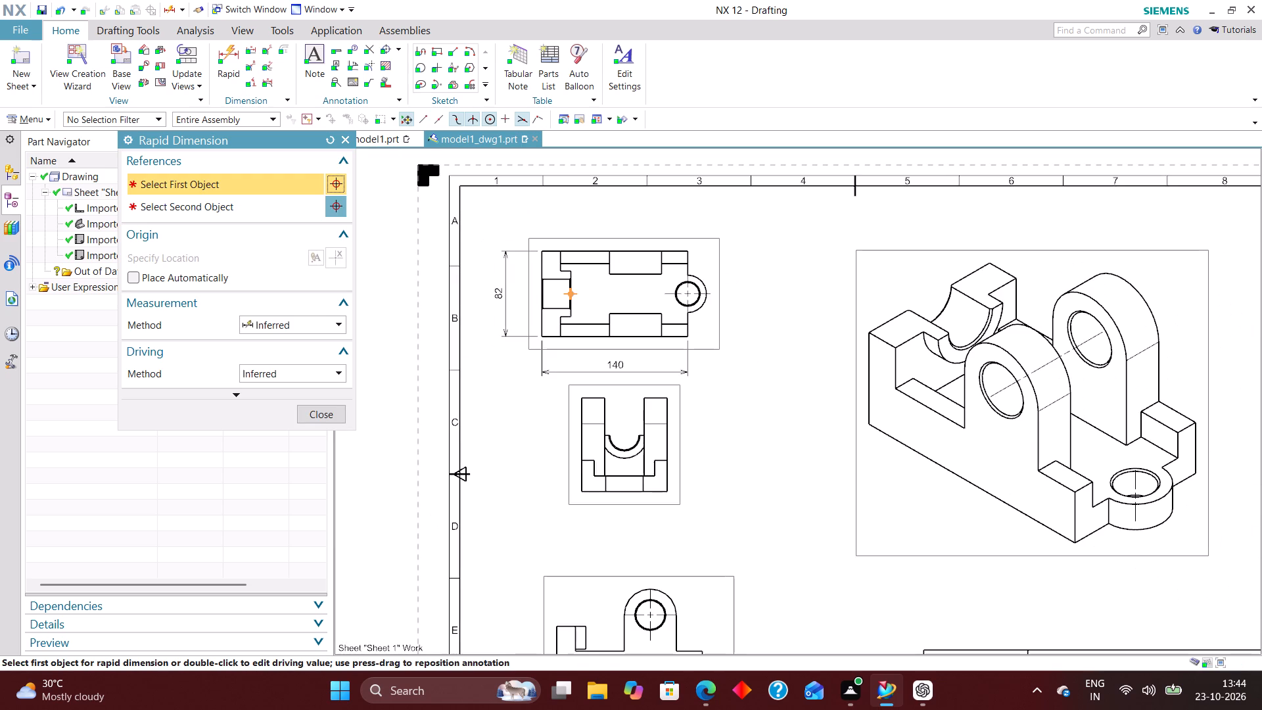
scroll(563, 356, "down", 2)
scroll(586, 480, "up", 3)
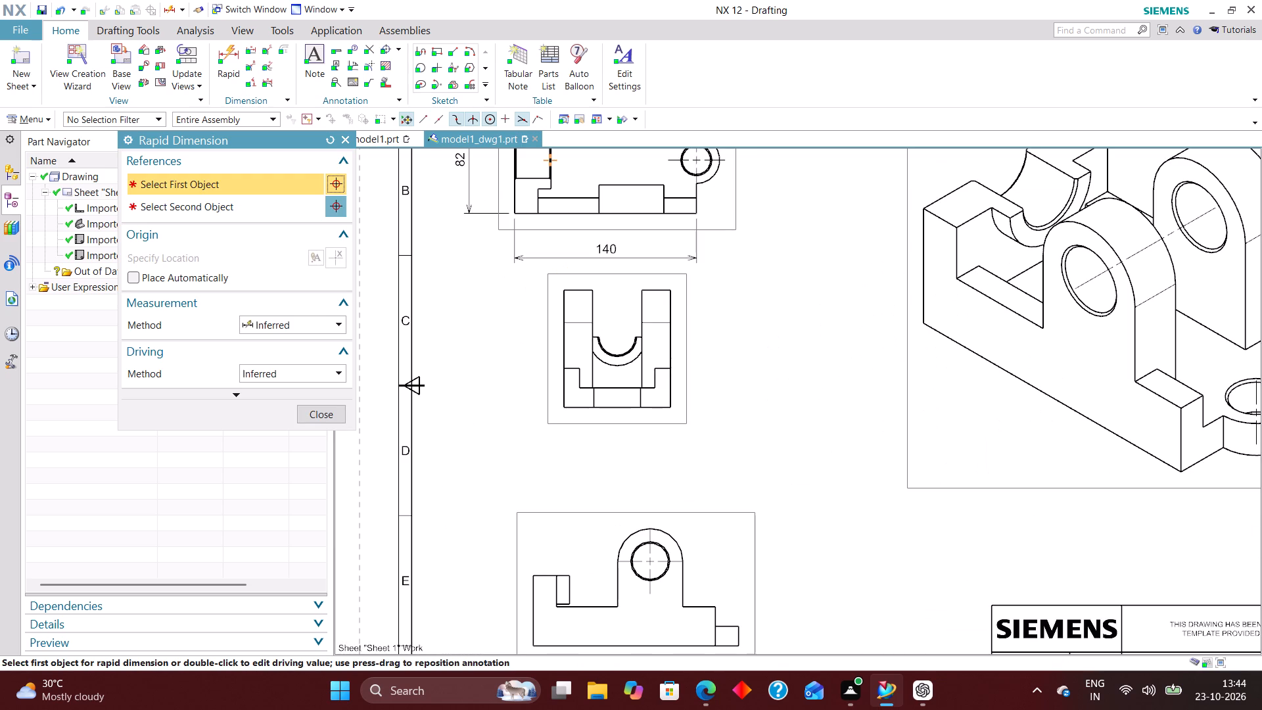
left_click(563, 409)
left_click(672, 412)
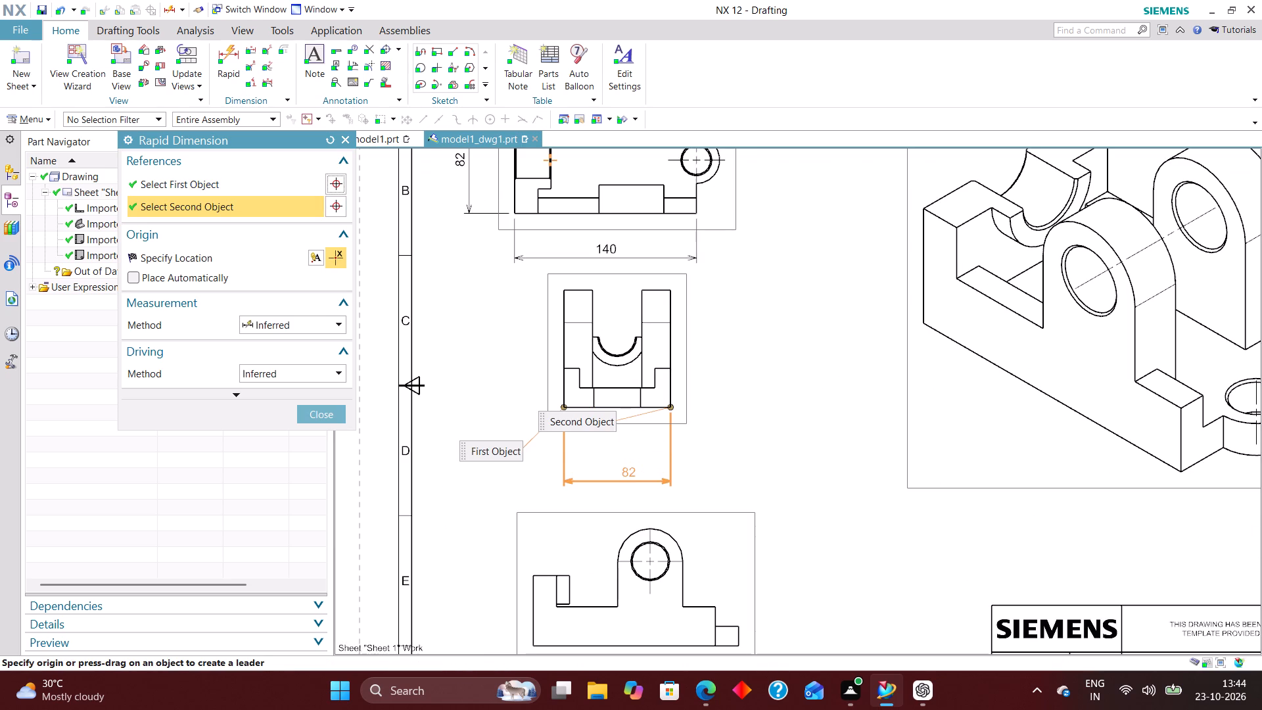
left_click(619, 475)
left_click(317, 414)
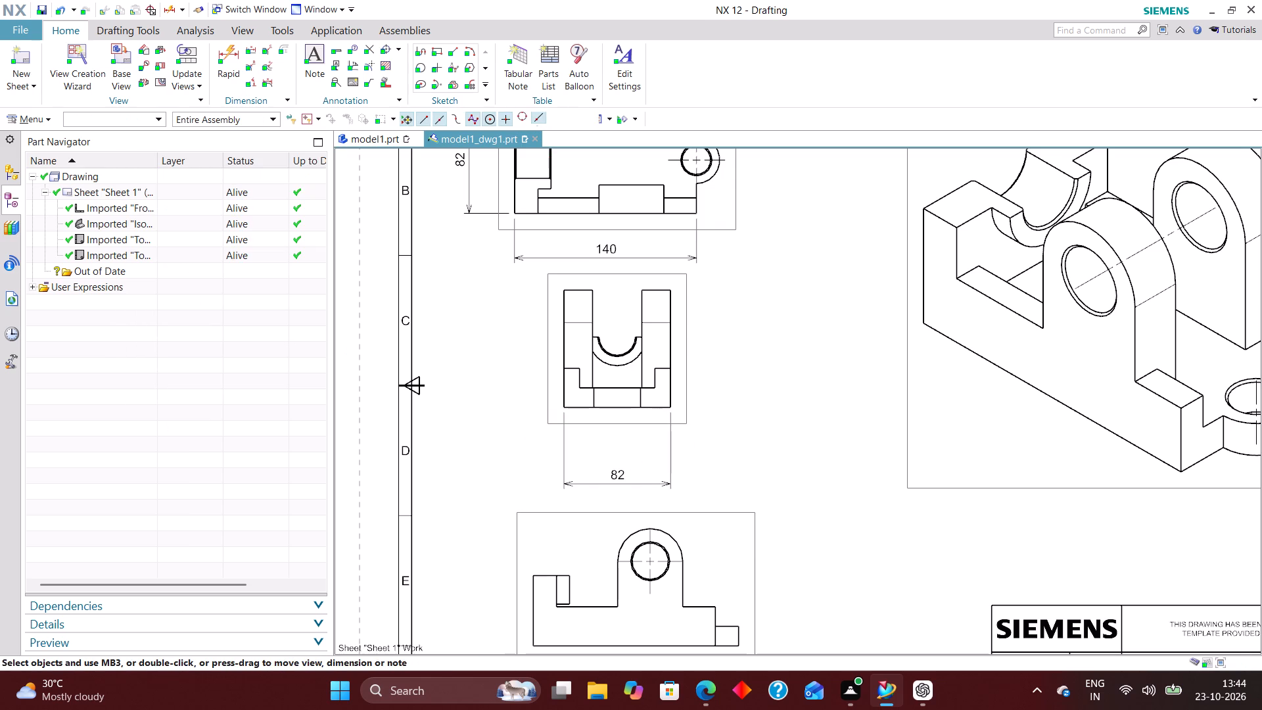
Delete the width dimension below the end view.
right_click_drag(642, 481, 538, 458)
Dimension the height of the side view's left end block from its top corner to the base, placed left of it.
left_click(225, 53)
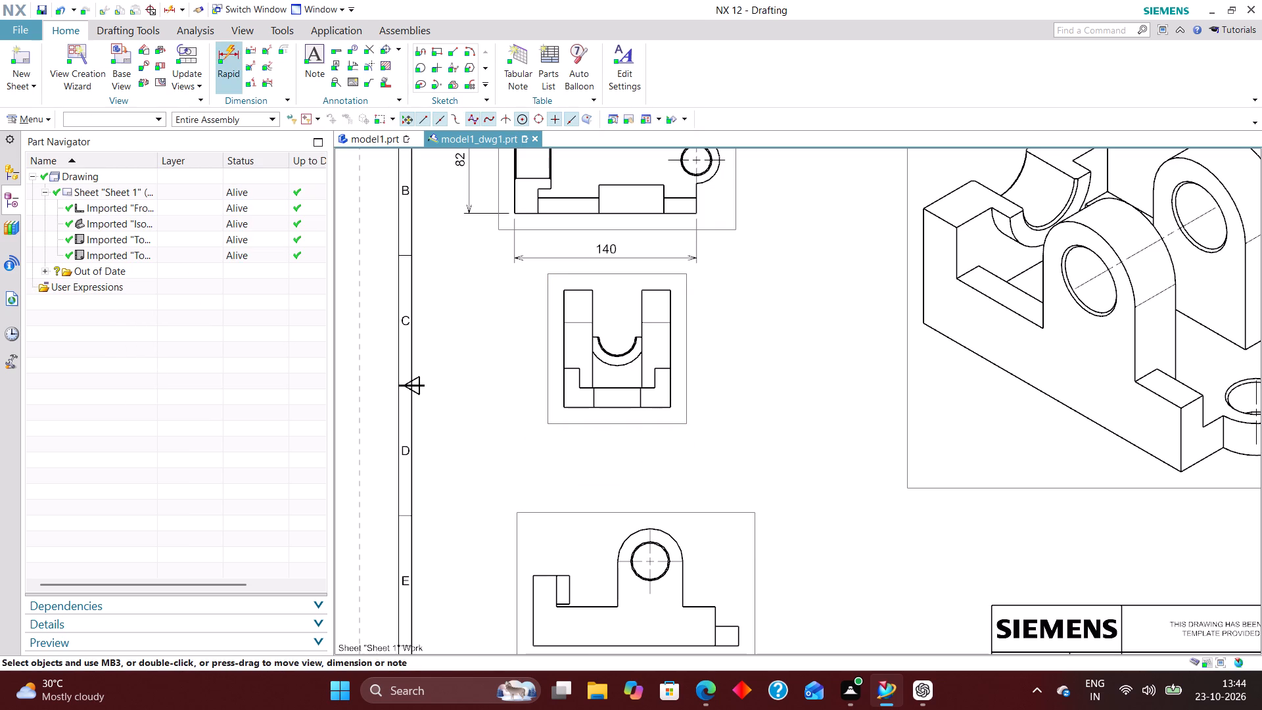
scroll(562, 281, "down", 2)
scroll(556, 517, "up", 4)
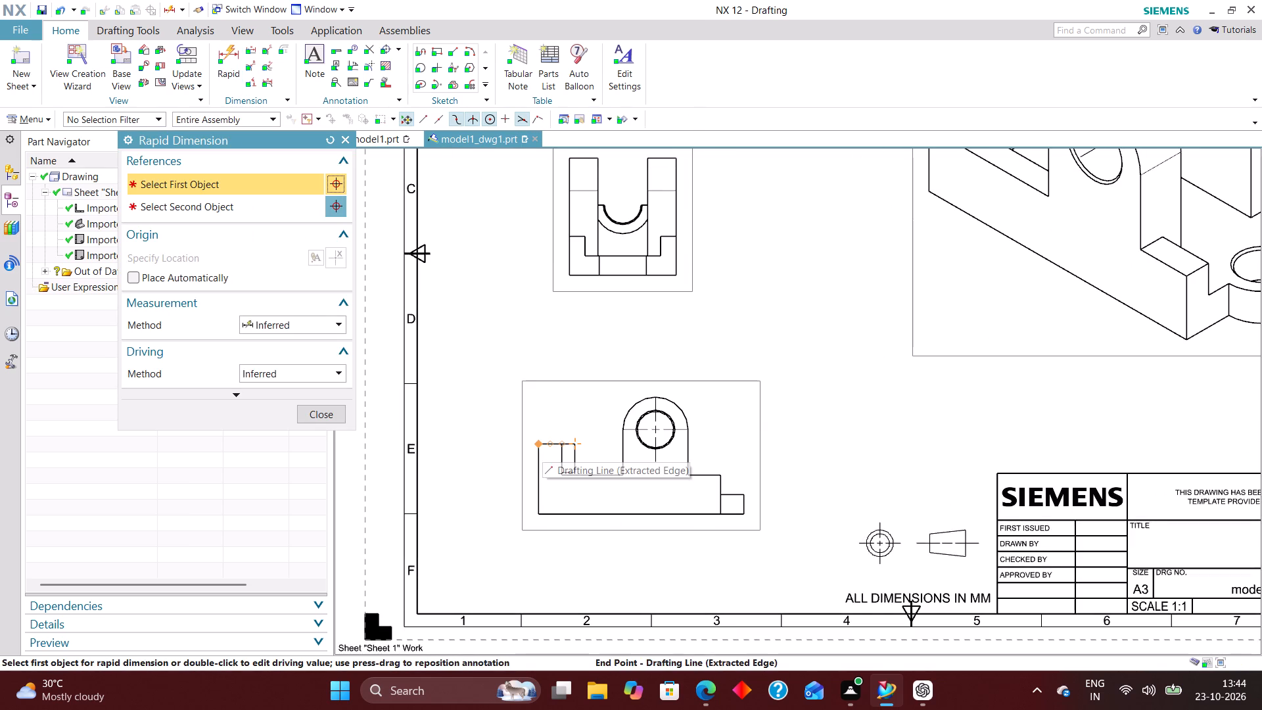
left_click(542, 444)
left_click(538, 517)
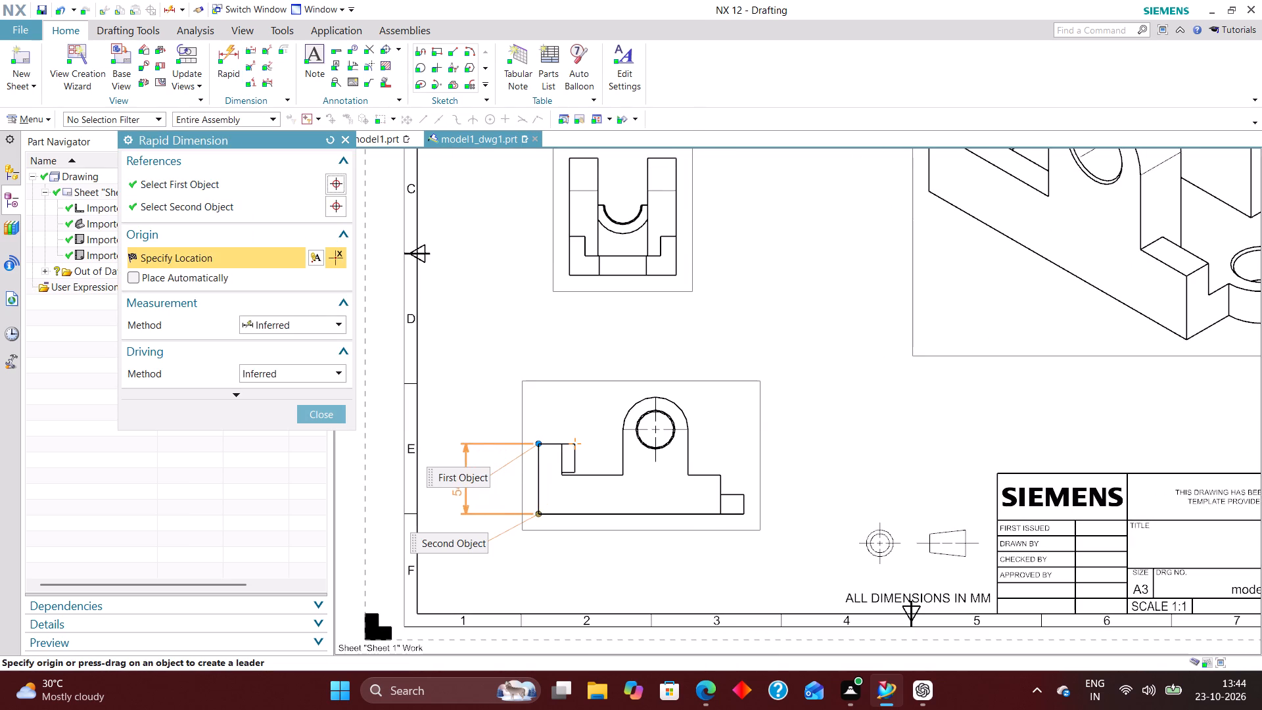
left_click(506, 485)
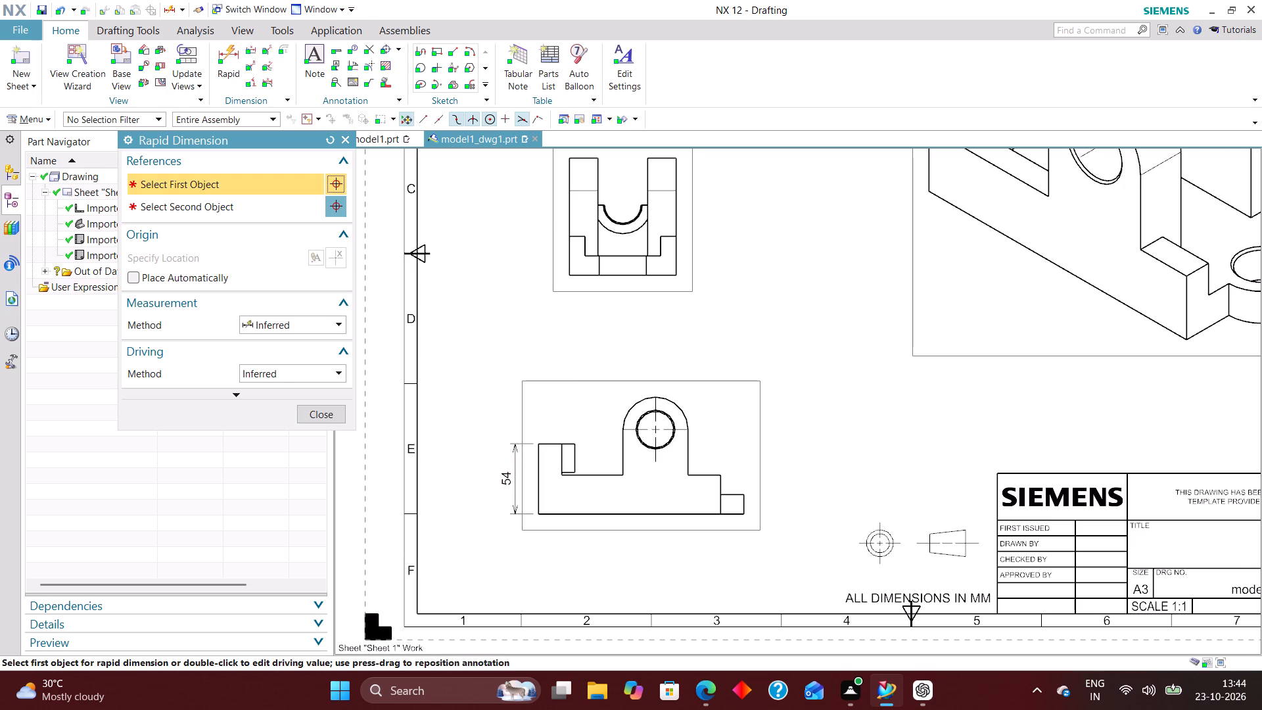
Dimension the end view's overall height between its right-hand corners, placing the dimension to the right of the view.
scroll(475, 490, "down", 2)
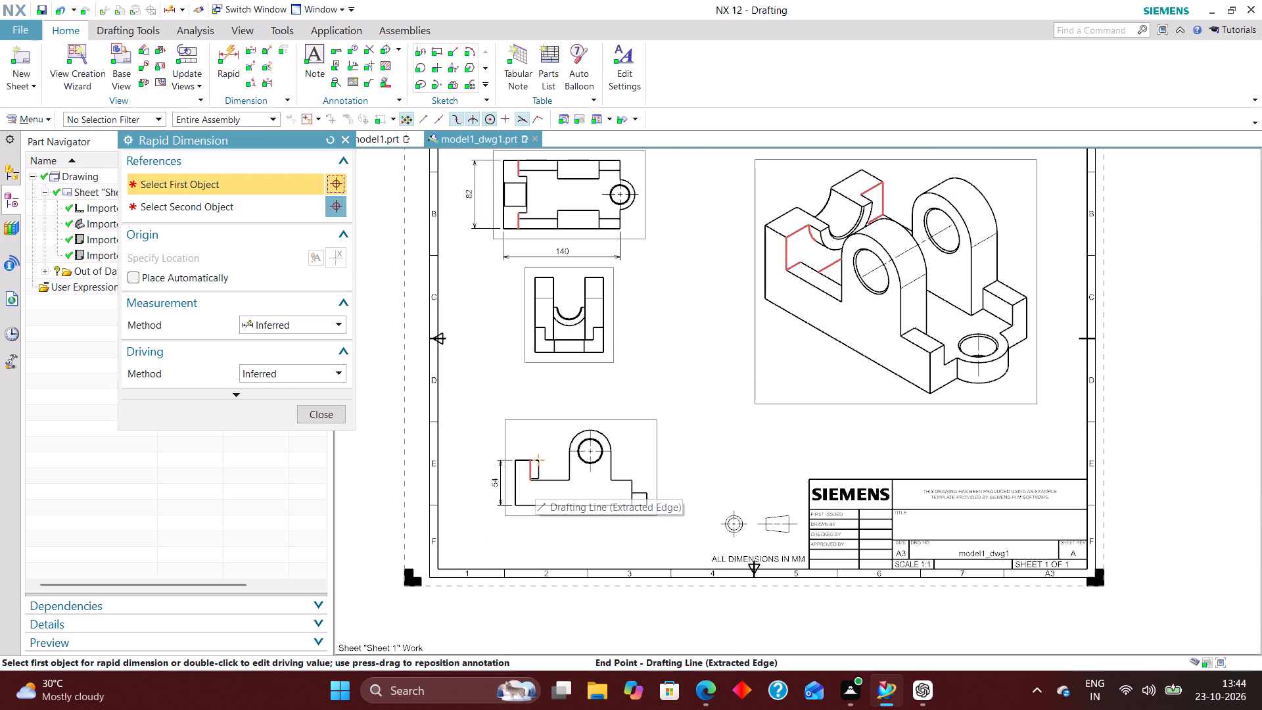
scroll(538, 526, "down", 1)
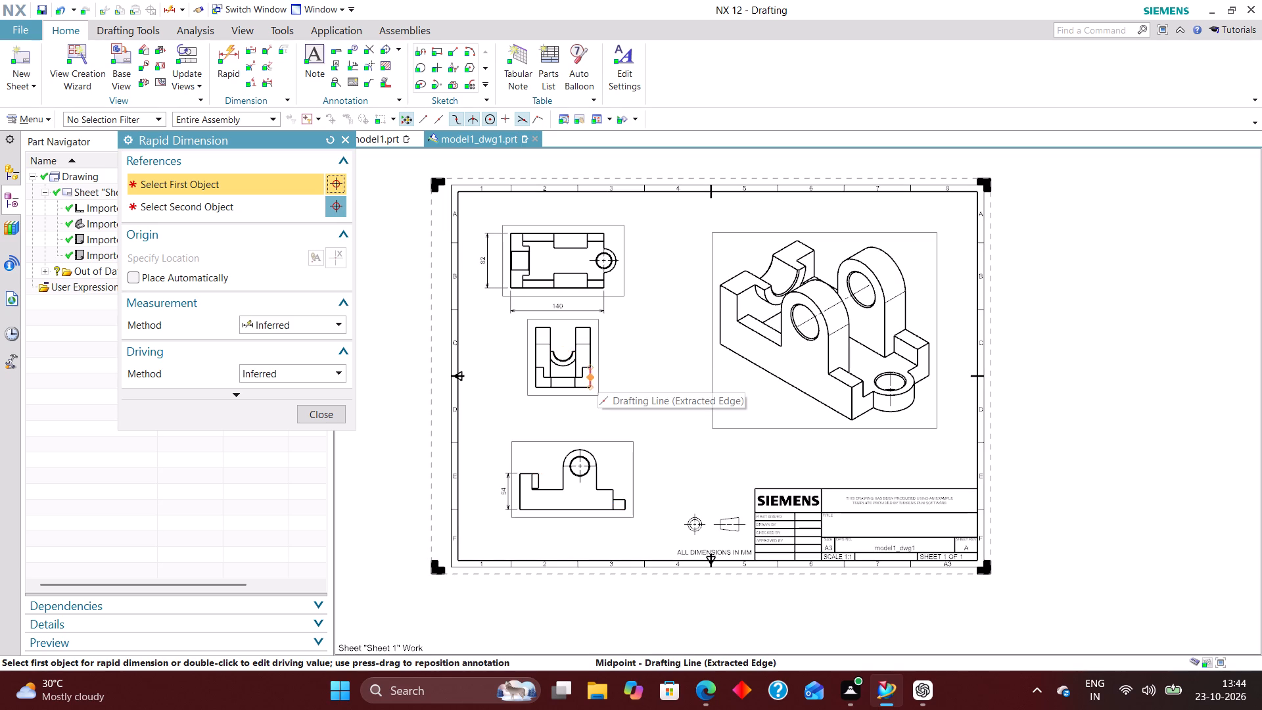
scroll(588, 369, "up", 1)
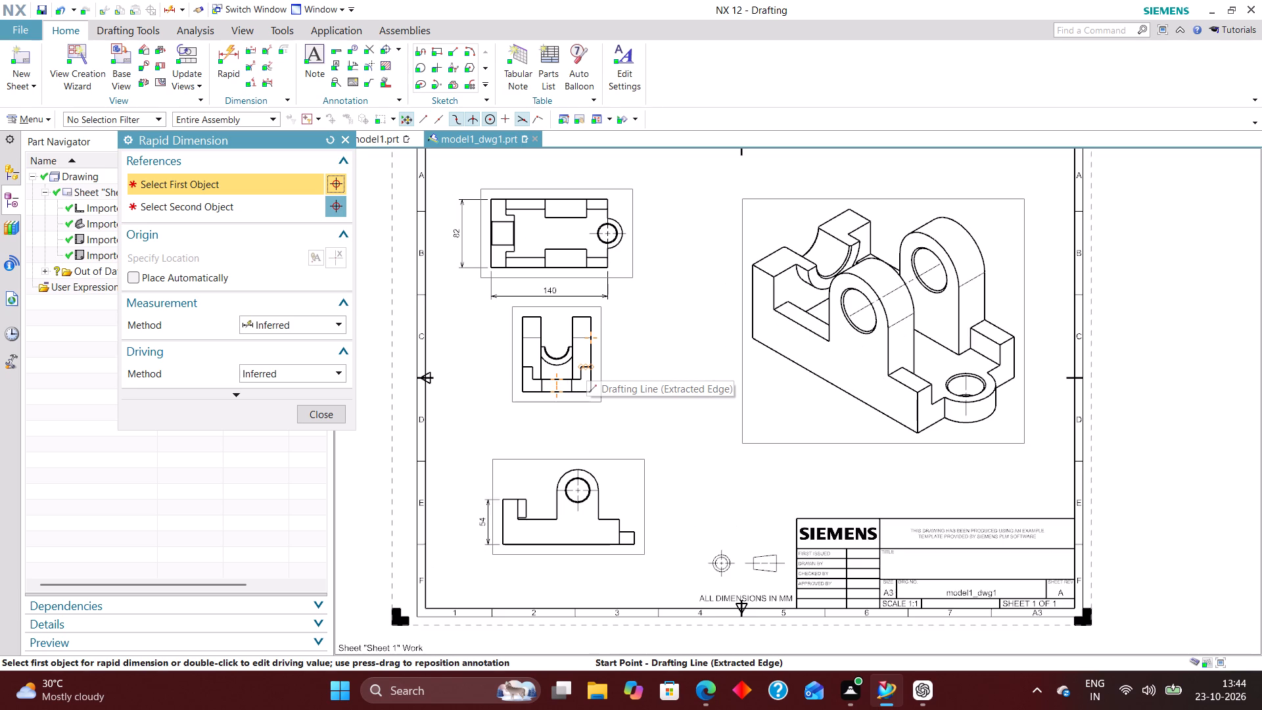
scroll(592, 396, "up", 3)
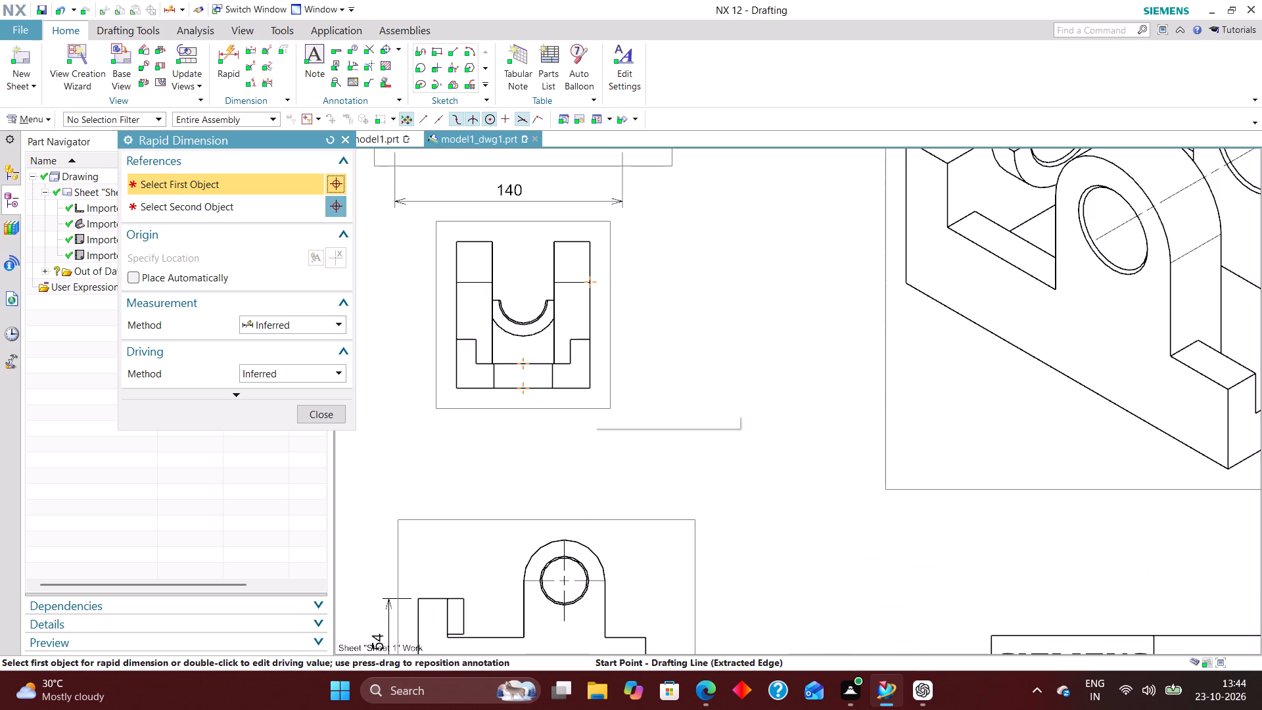
scroll(595, 396, "down", 1)
left_click(593, 388)
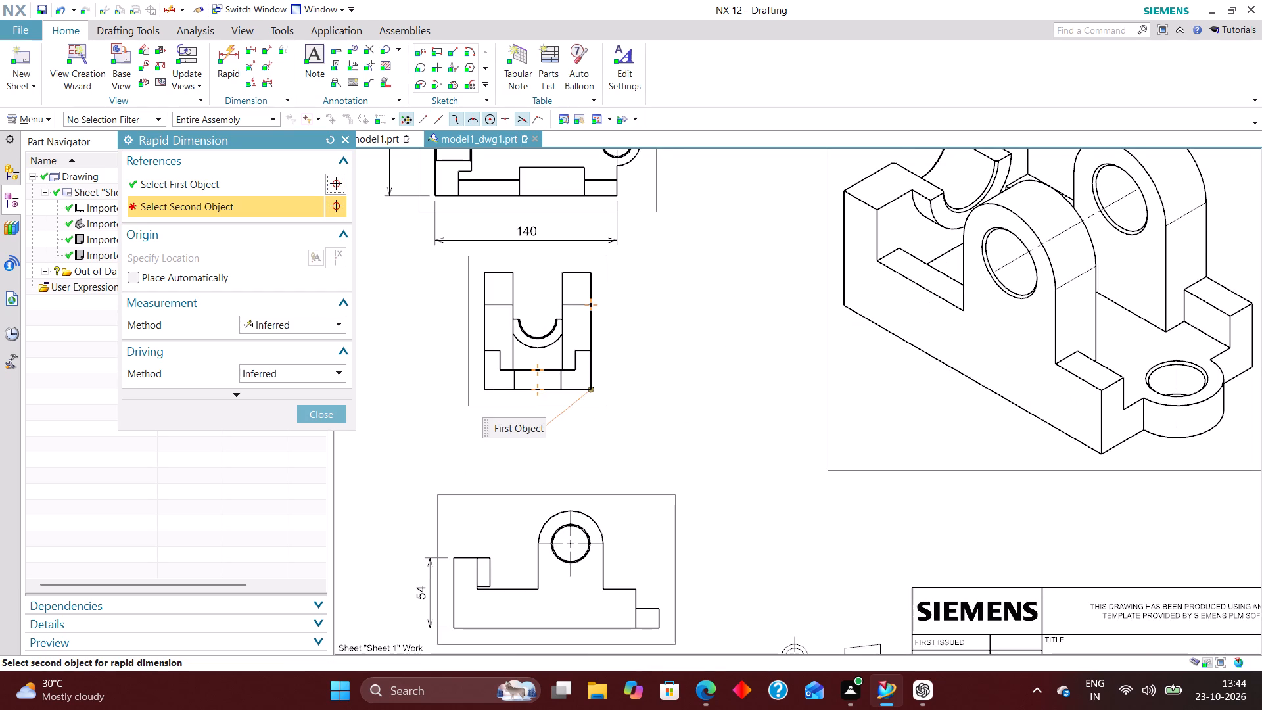
left_click(592, 270)
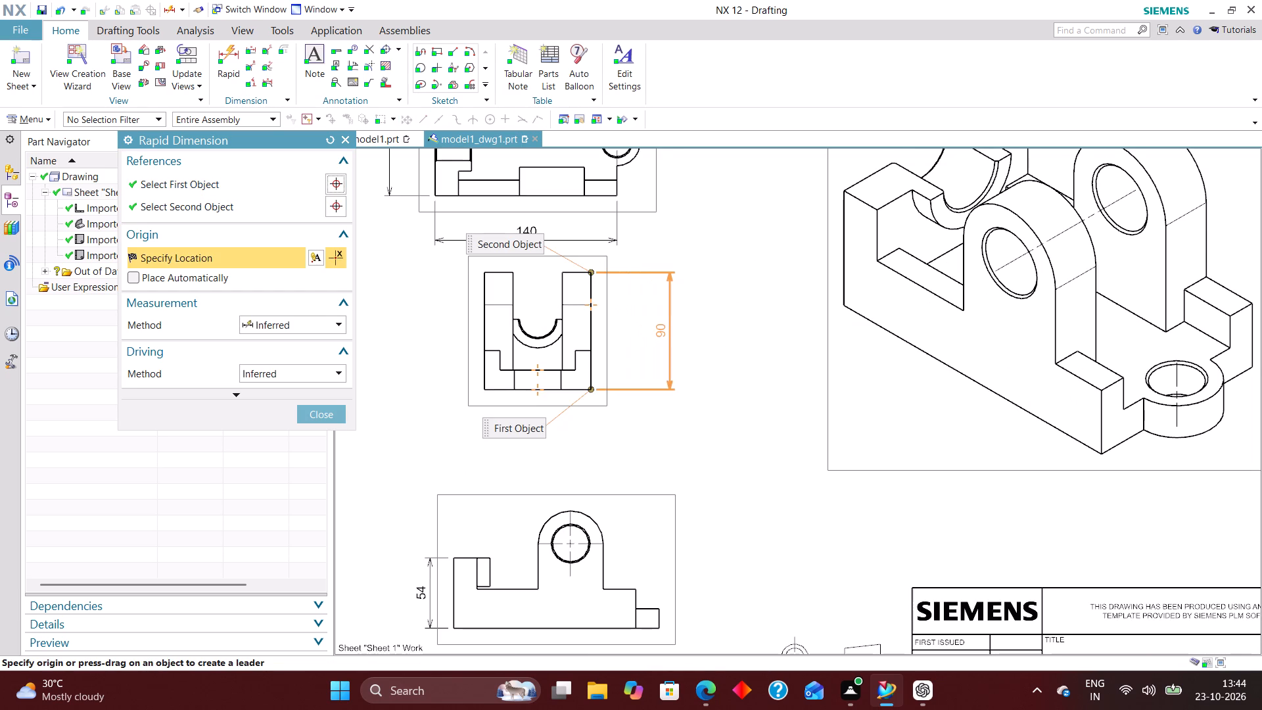
left_click(661, 330)
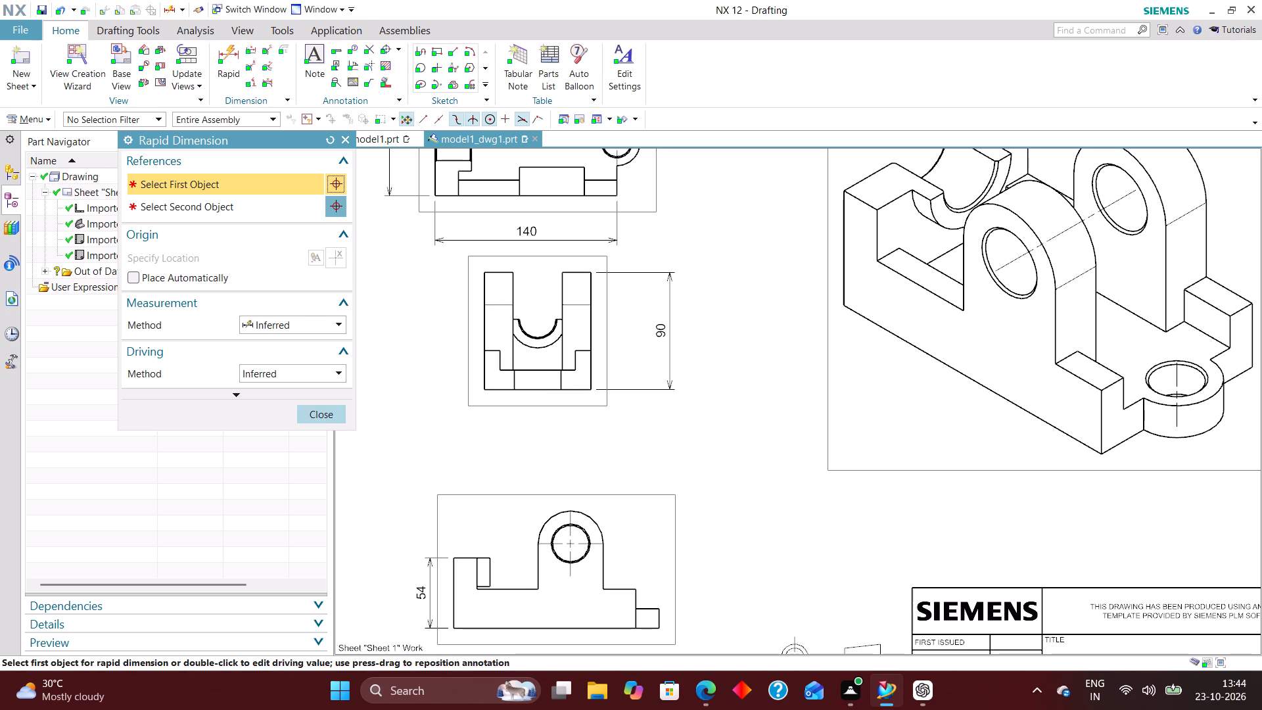
Dimension the width of the end view's left upright across its top corners, placing the dimension just above it.
scroll(577, 433, "down", 2)
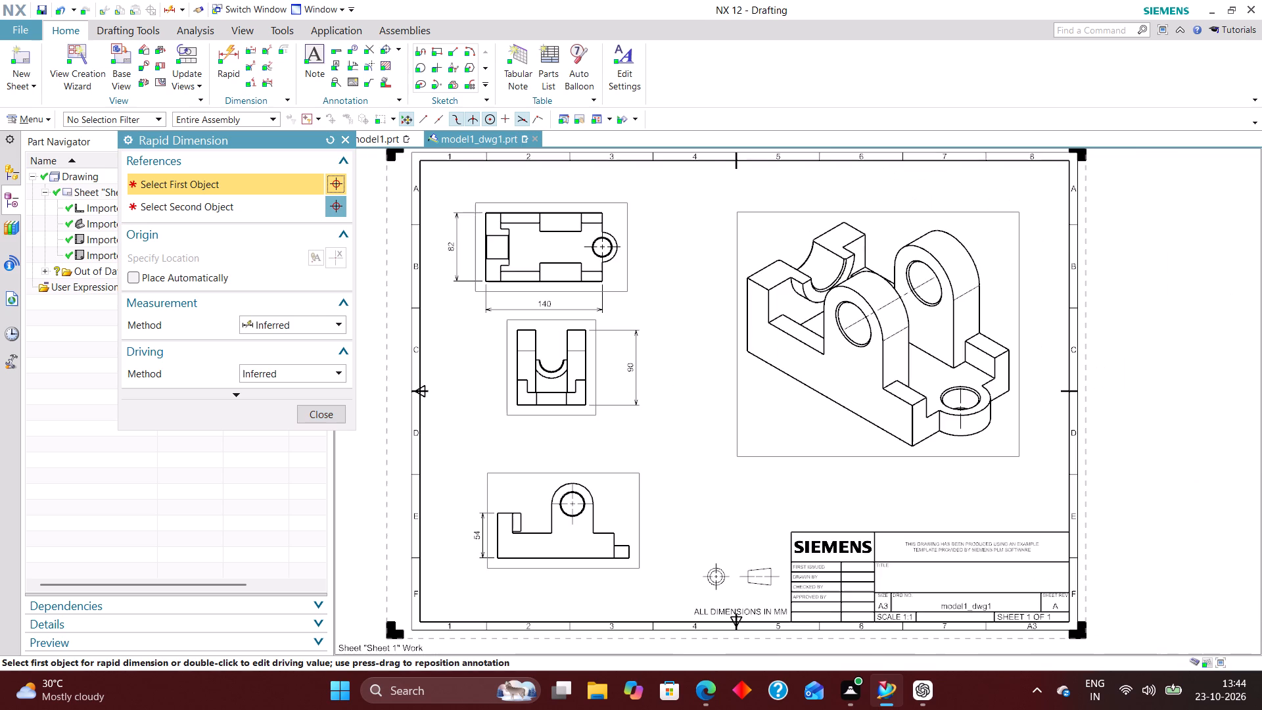
scroll(567, 294, "up", 2)
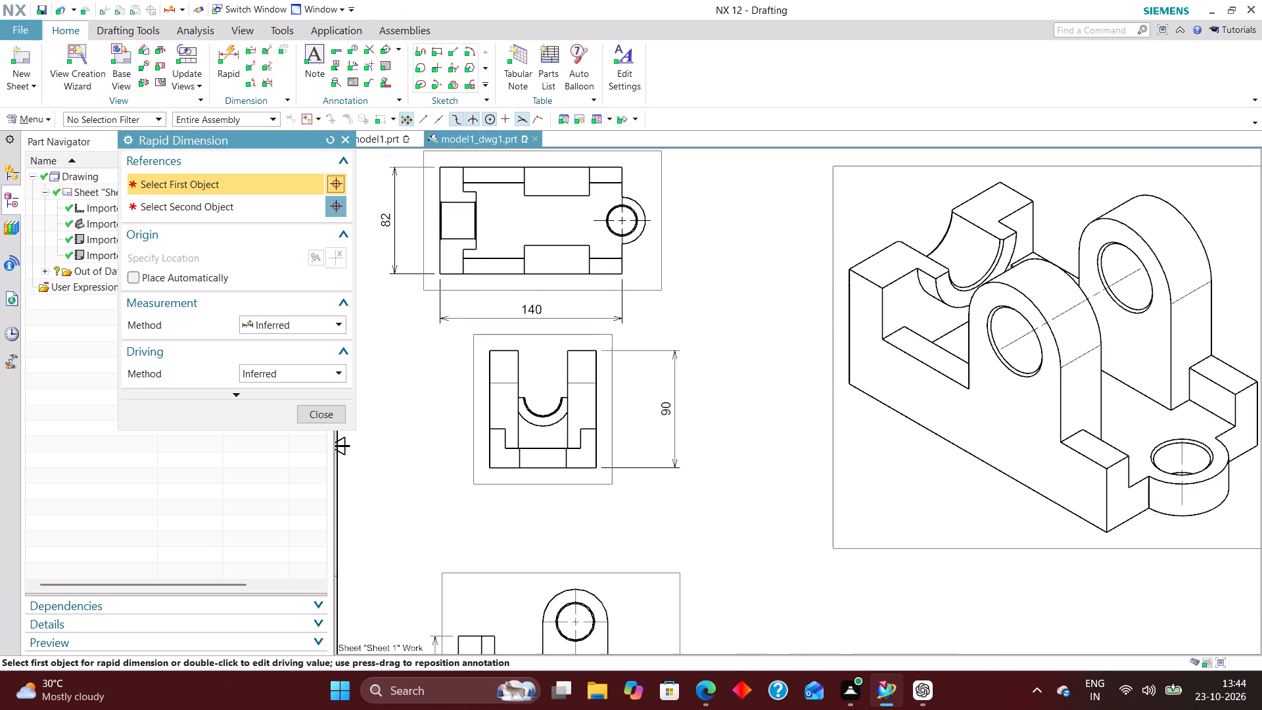
scroll(551, 303, "down", 2)
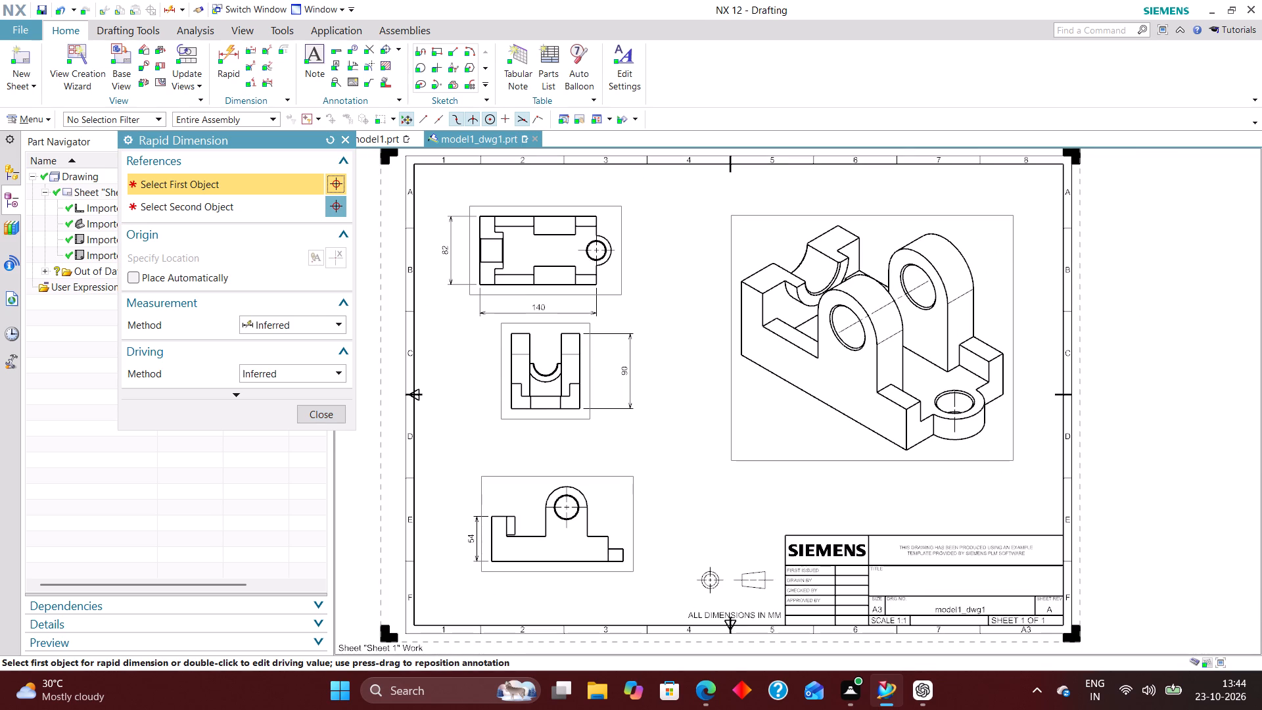
scroll(507, 366, "up", 4)
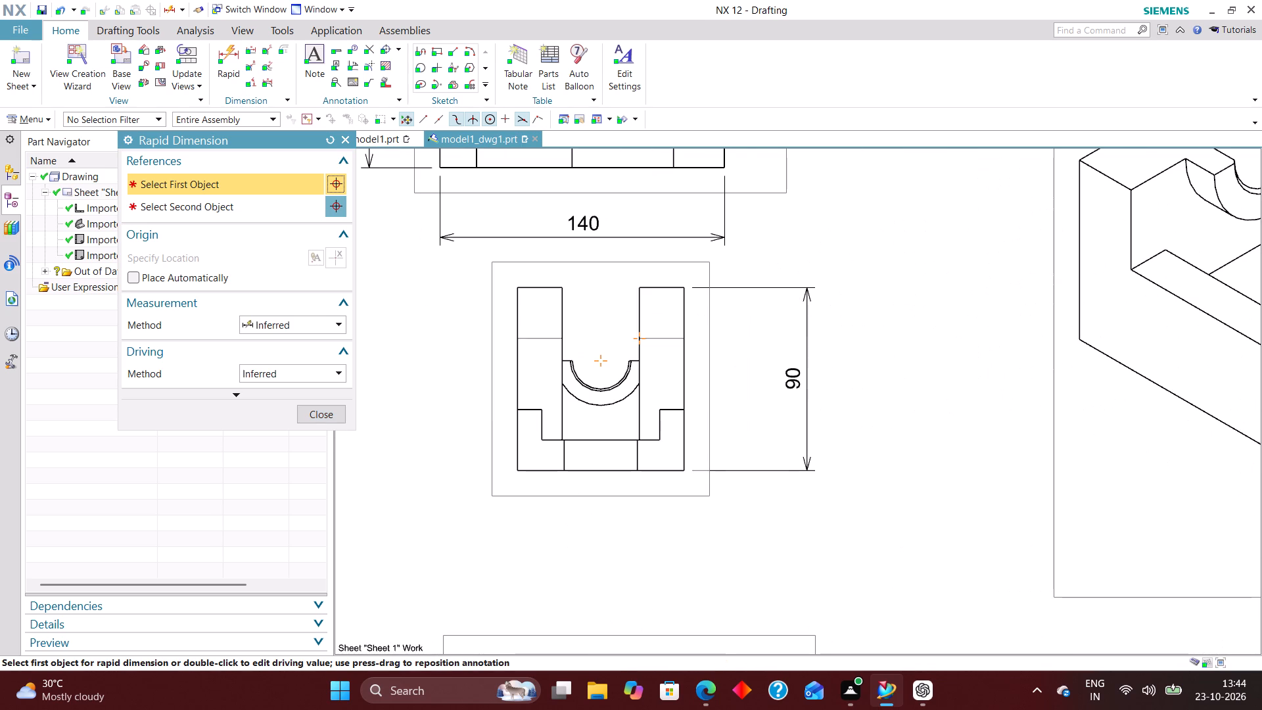
left_click(519, 288)
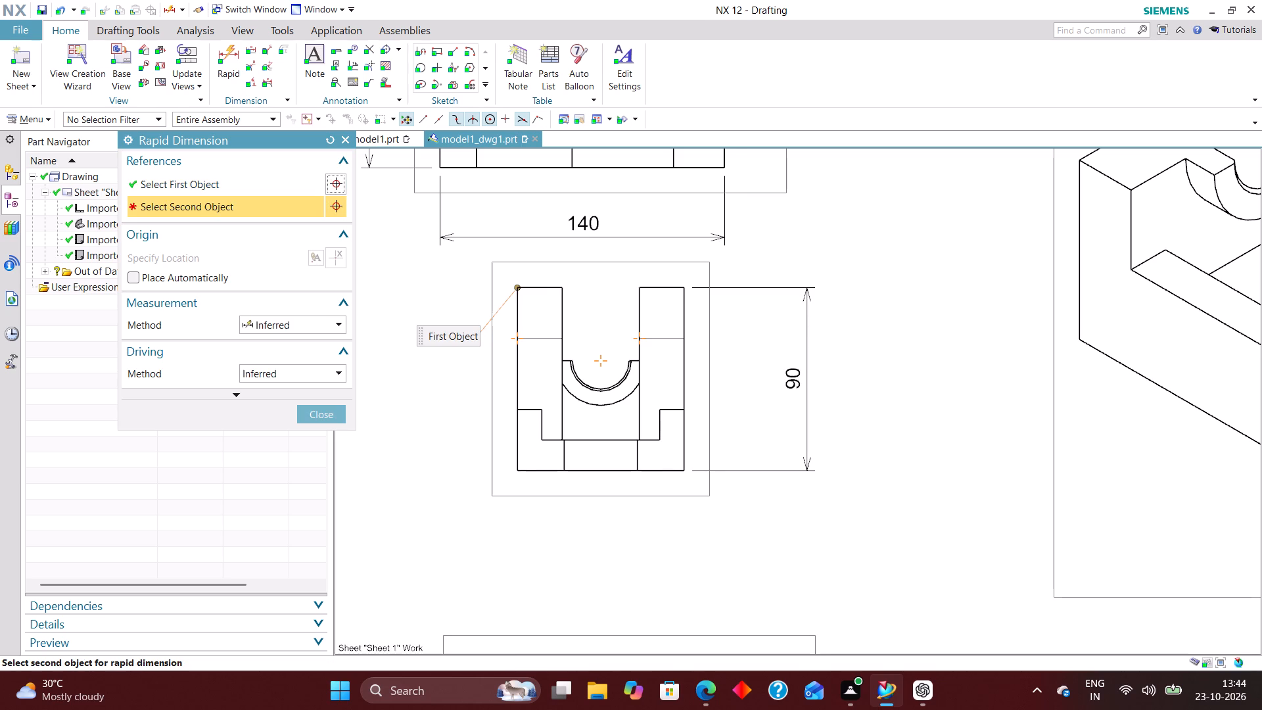
left_click(562, 287)
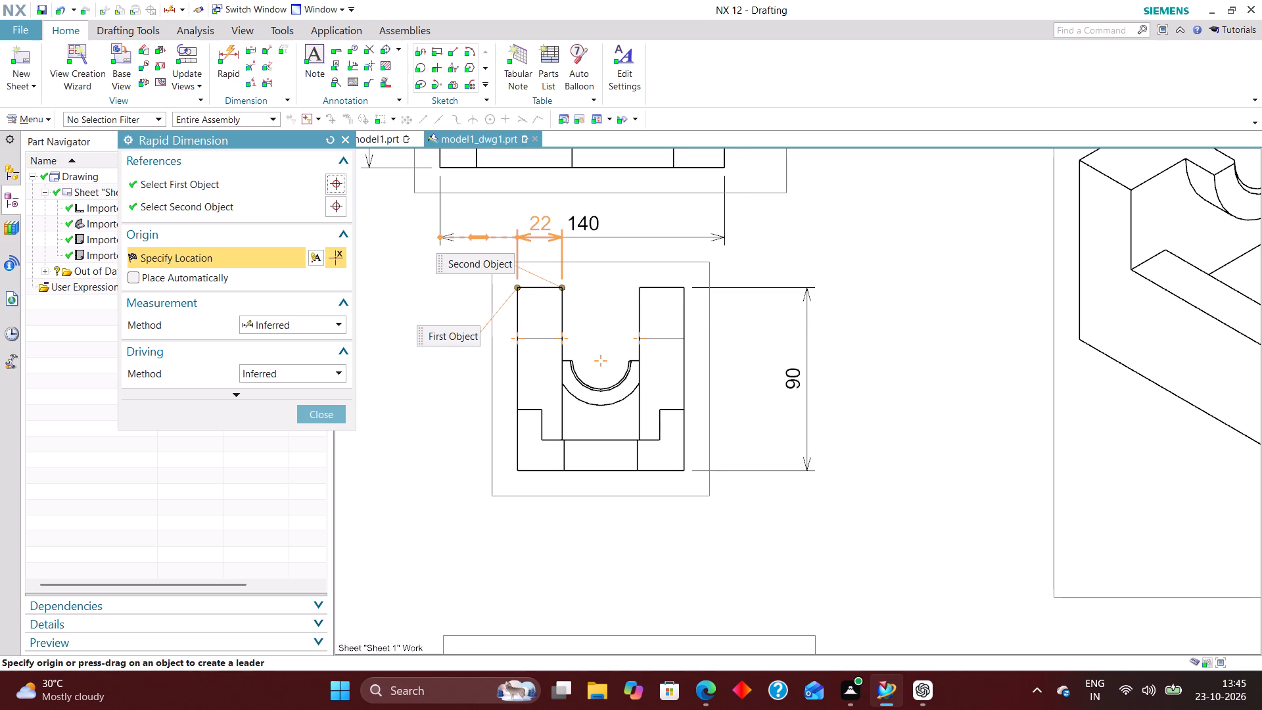
scroll(543, 264, "down", 2)
scroll(541, 454, "down", 2)
scroll(543, 379, "up", 7)
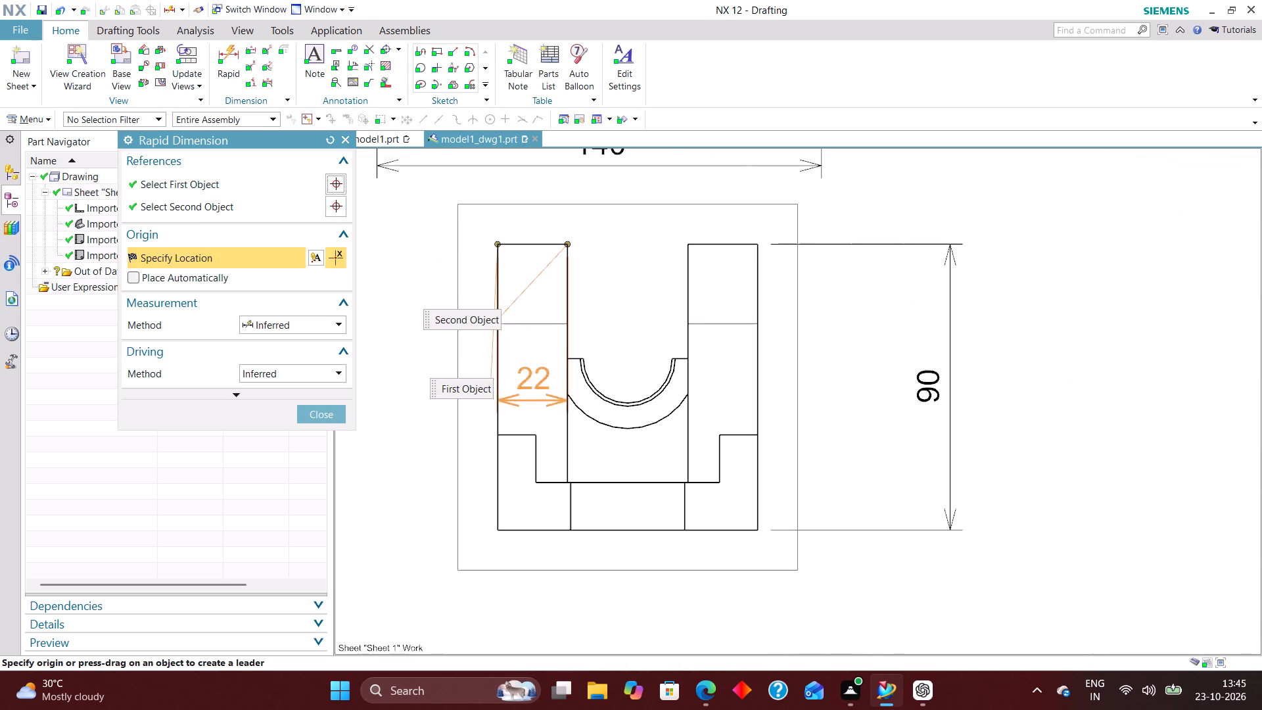
scroll(547, 385, "down", 3)
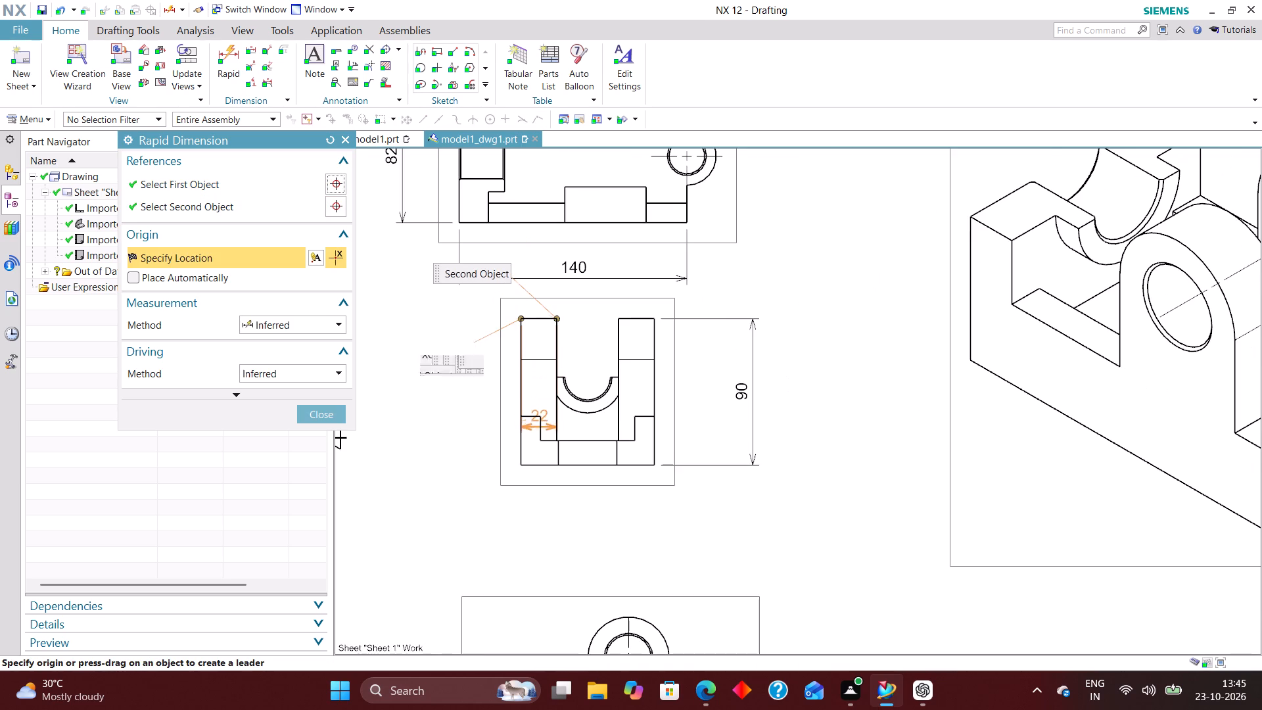
scroll(549, 296, "up", 4)
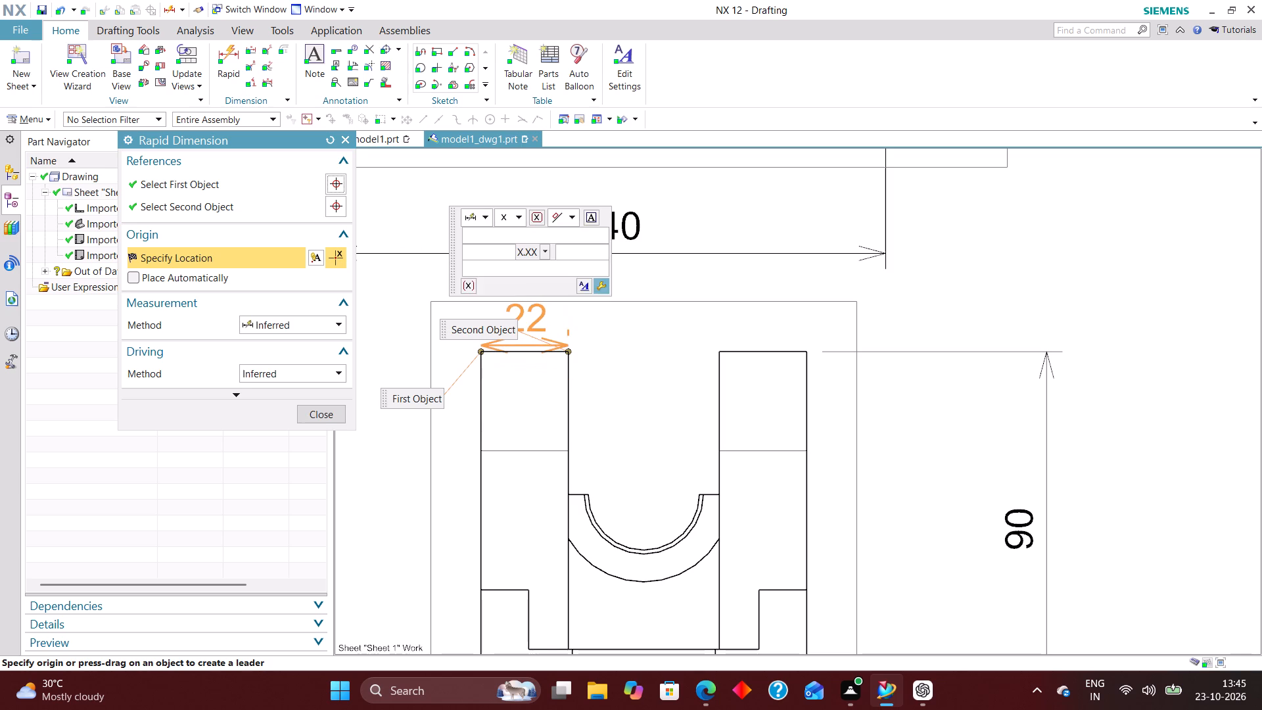
left_click(540, 308)
left_click(326, 415)
Move the end view down the sheet, increasing its gap from the top view and its length dimension.
scroll(559, 486, "down", 3)
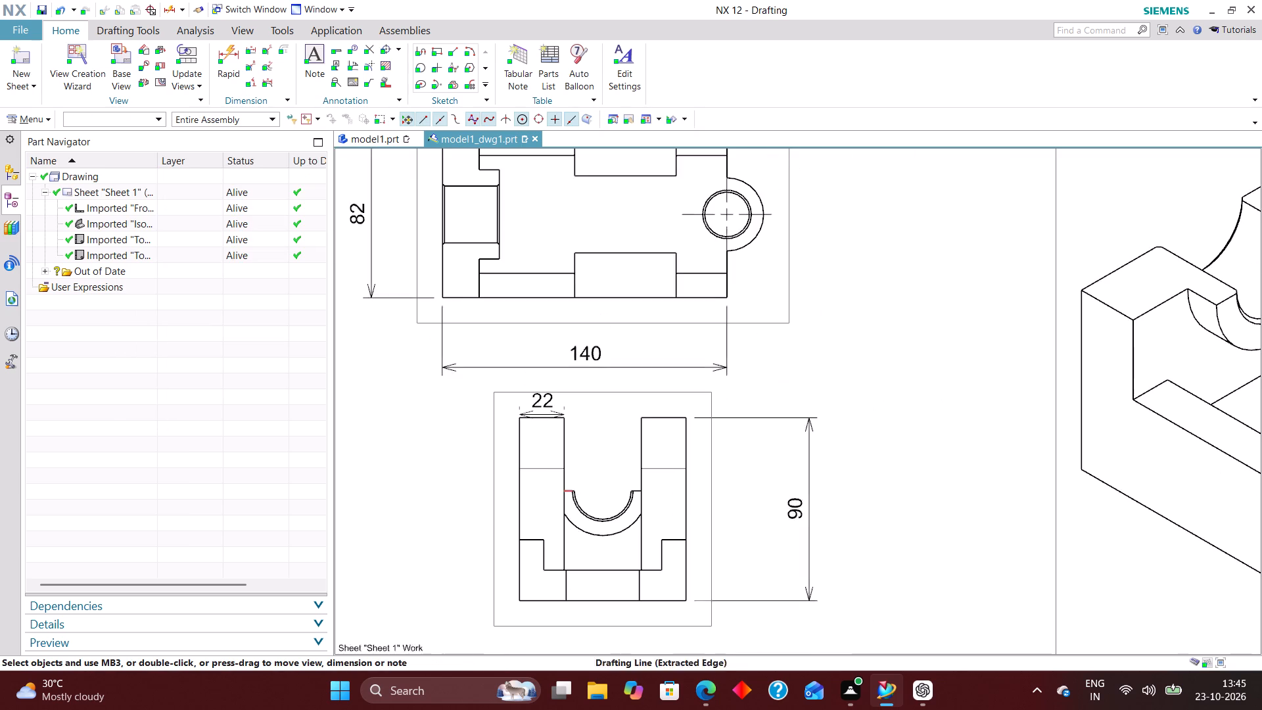
scroll(597, 436, "down", 3)
left_click_drag(609, 534, 614, 552)
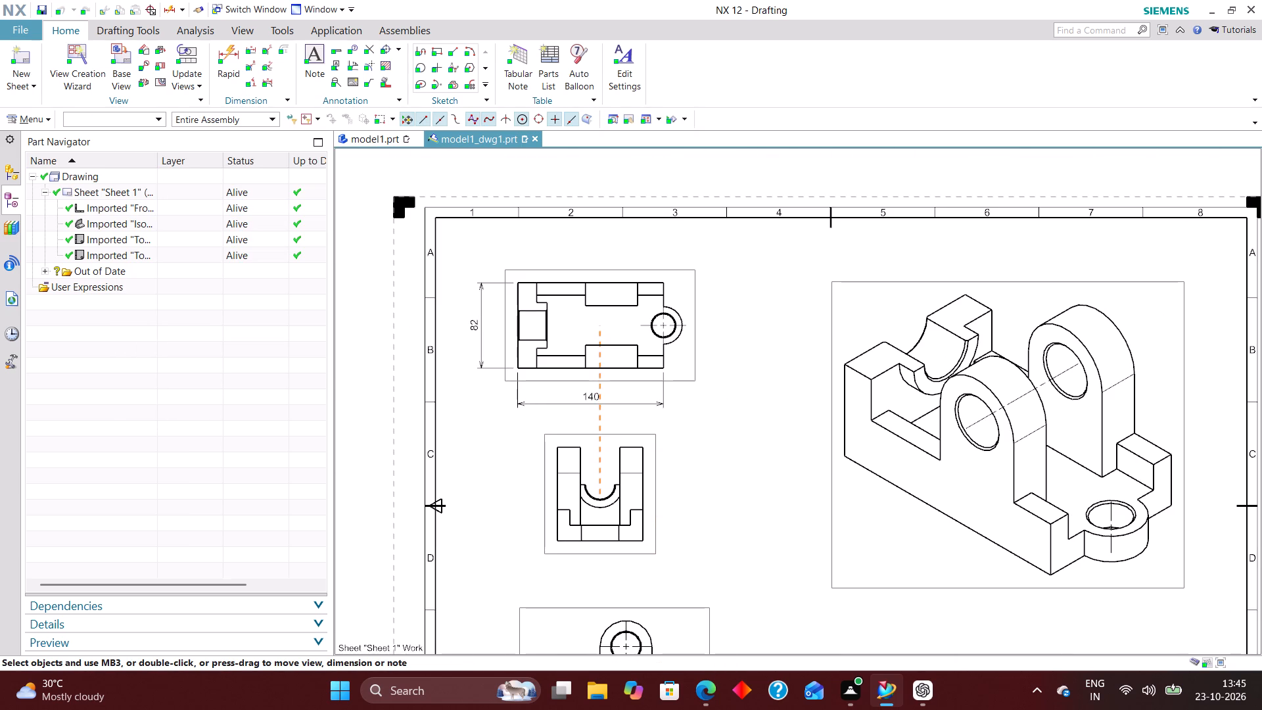
left_click_drag(614, 552, 615, 558)
Raise the left upright's width dimension above the end view's border.
scroll(556, 441, "up", 3)
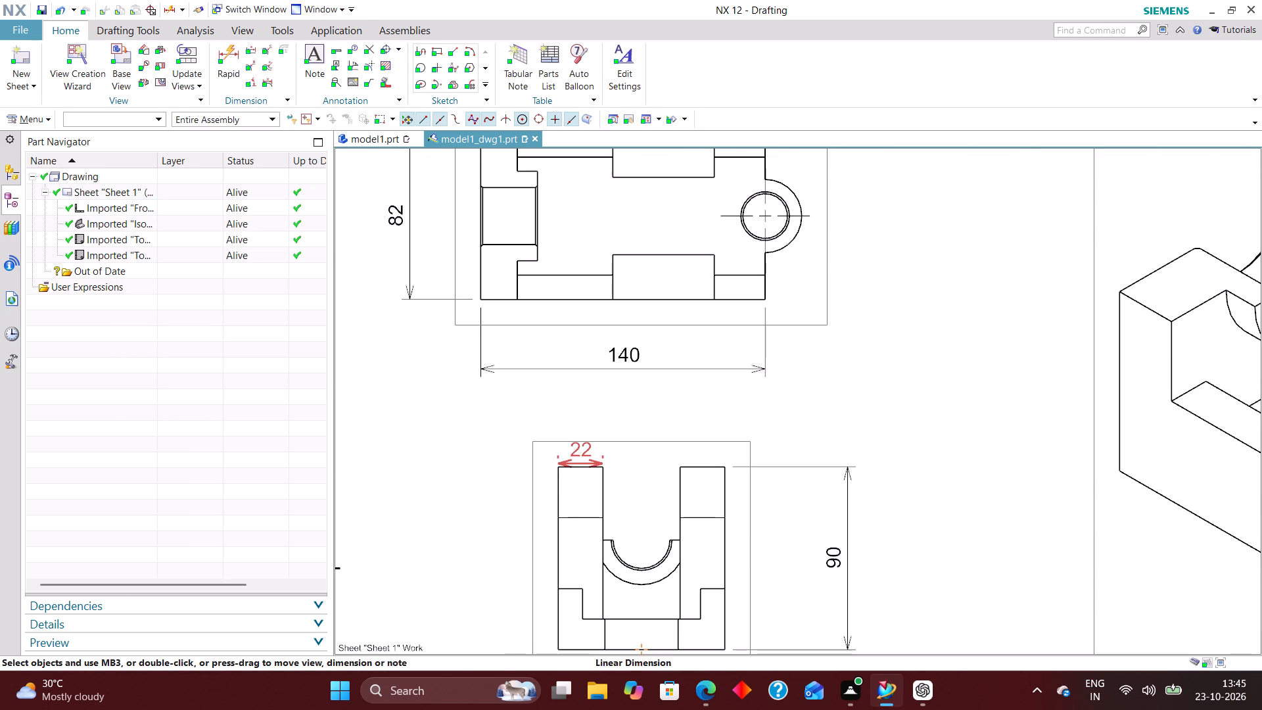
left_click_drag(580, 444, 578, 414)
Fine-tune the end view's vertical position between the top view's length dimension and the side view.
left_click_drag(642, 440, 640, 422)
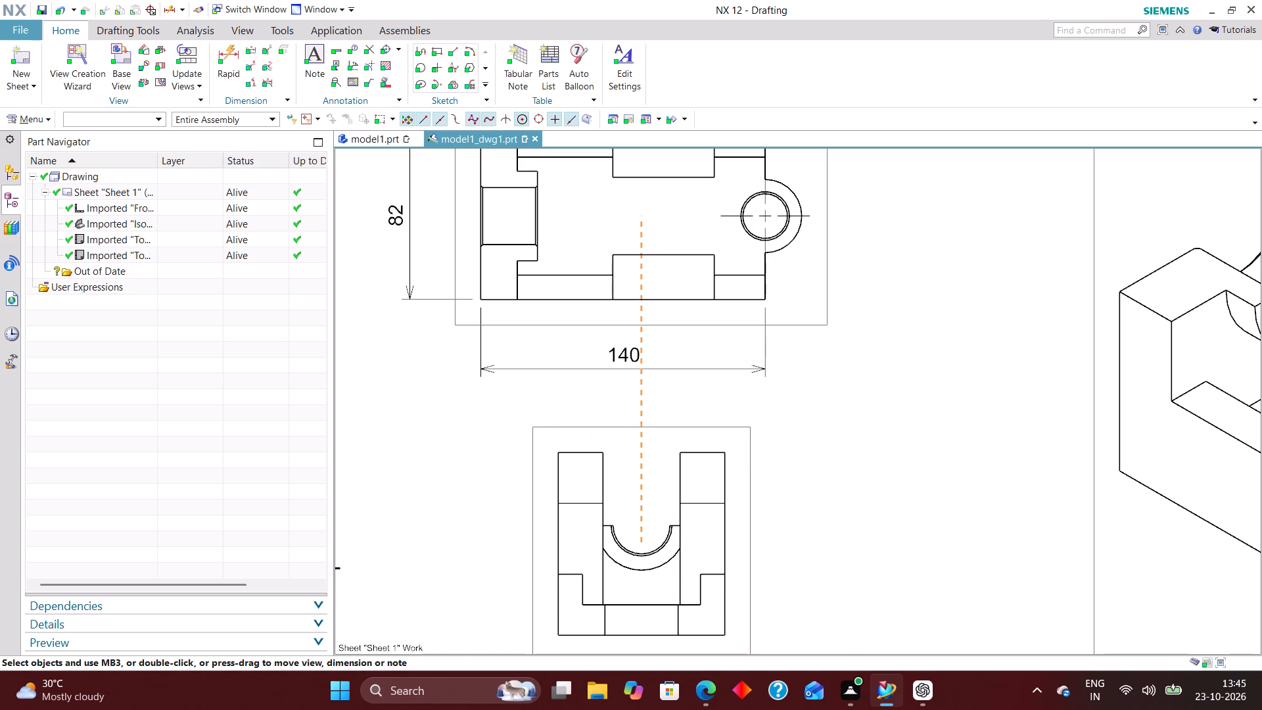
left_click_drag(640, 422, 640, 421)
scroll(633, 421, "down", 1)
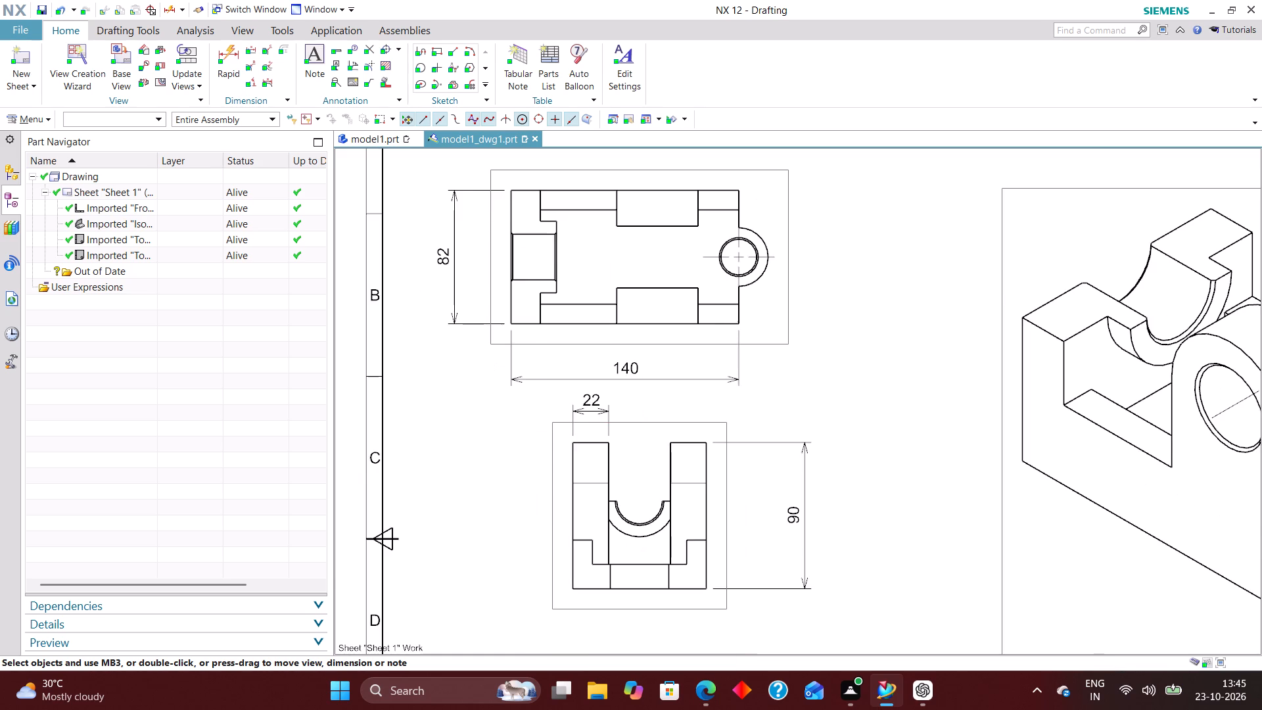
scroll(632, 472, "down", 1)
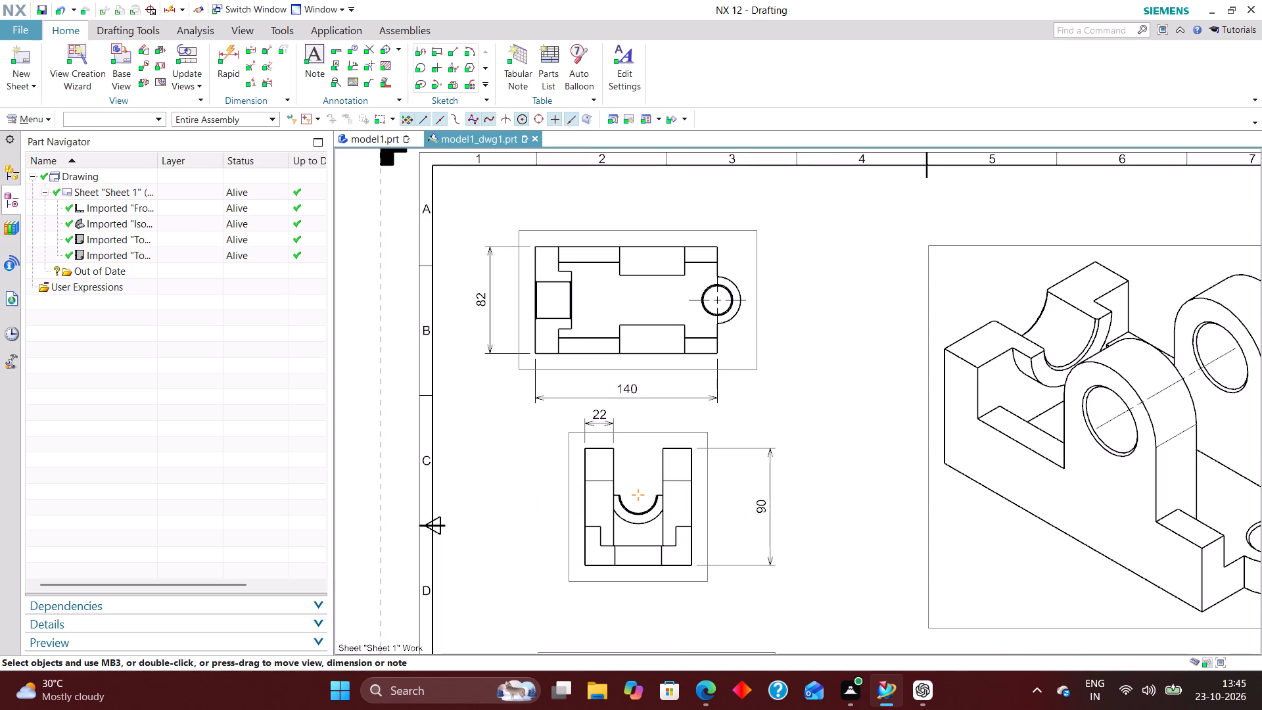
scroll(565, 423, "down", 1)
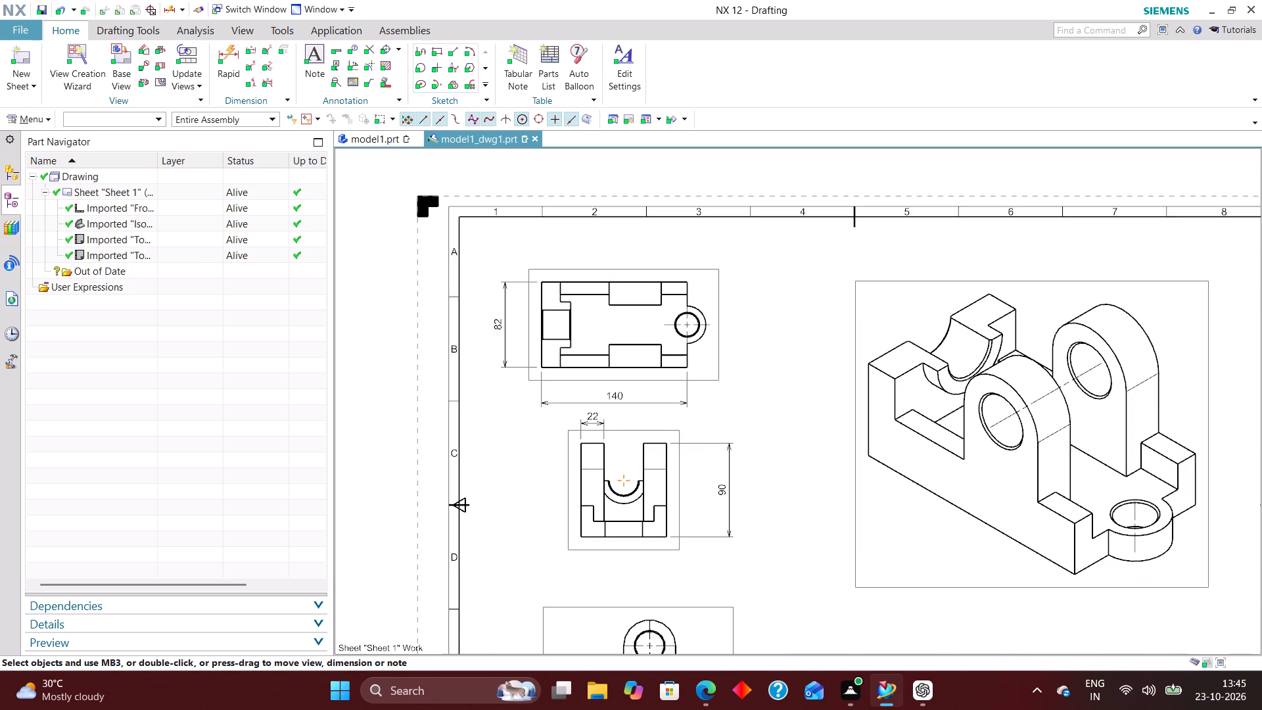
scroll(565, 423, "down", 1)
scroll(600, 540, "up", 1)
left_click_drag(607, 519, 607, 526)
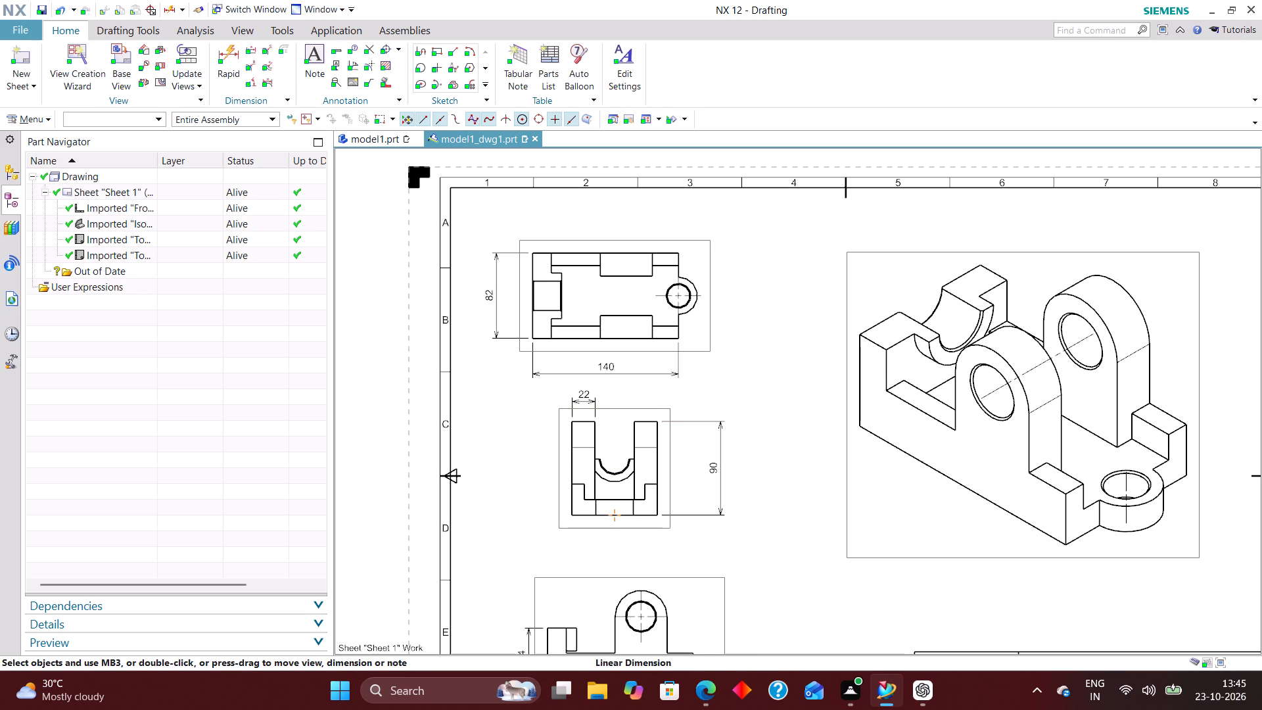
Dimension the height of the small lug at the side view's right end, placing the dimension right of the view.
scroll(620, 429, "down", 2)
scroll(630, 473, "up", 2)
scroll(686, 449, "down", 1)
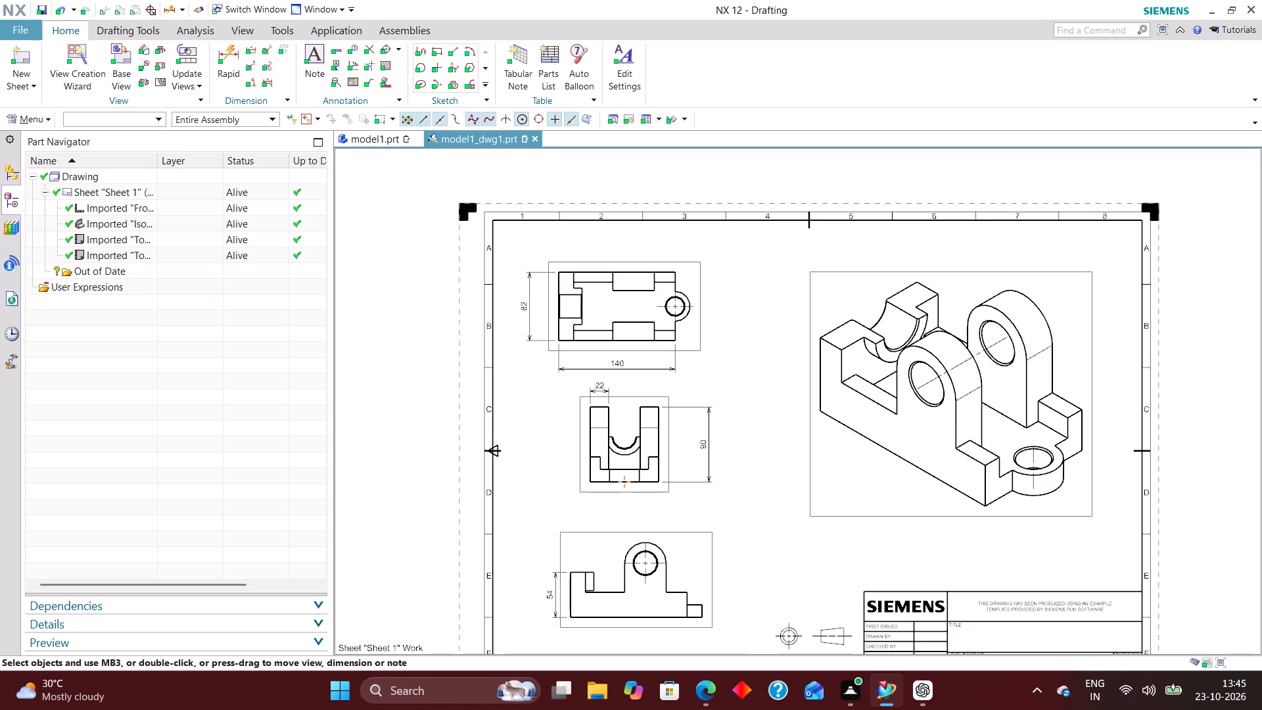
scroll(560, 488, "up", 3)
scroll(631, 473, "down", 2)
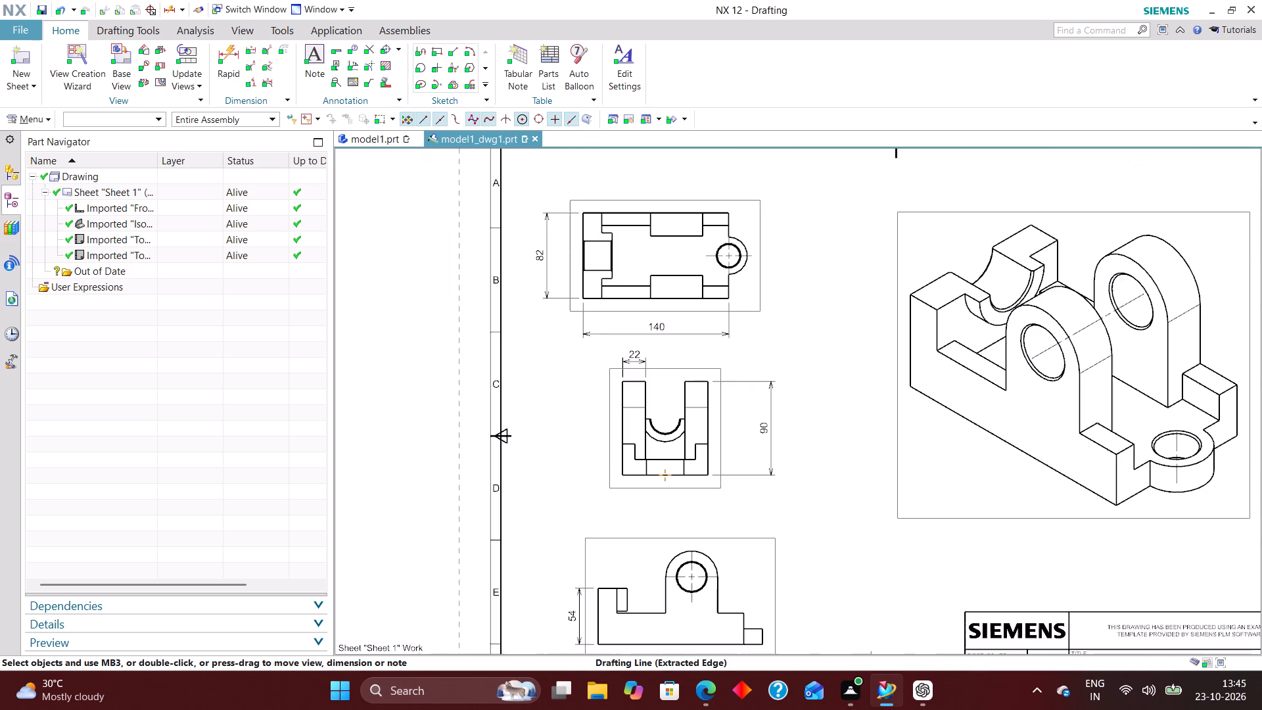
scroll(630, 475, "up", 1)
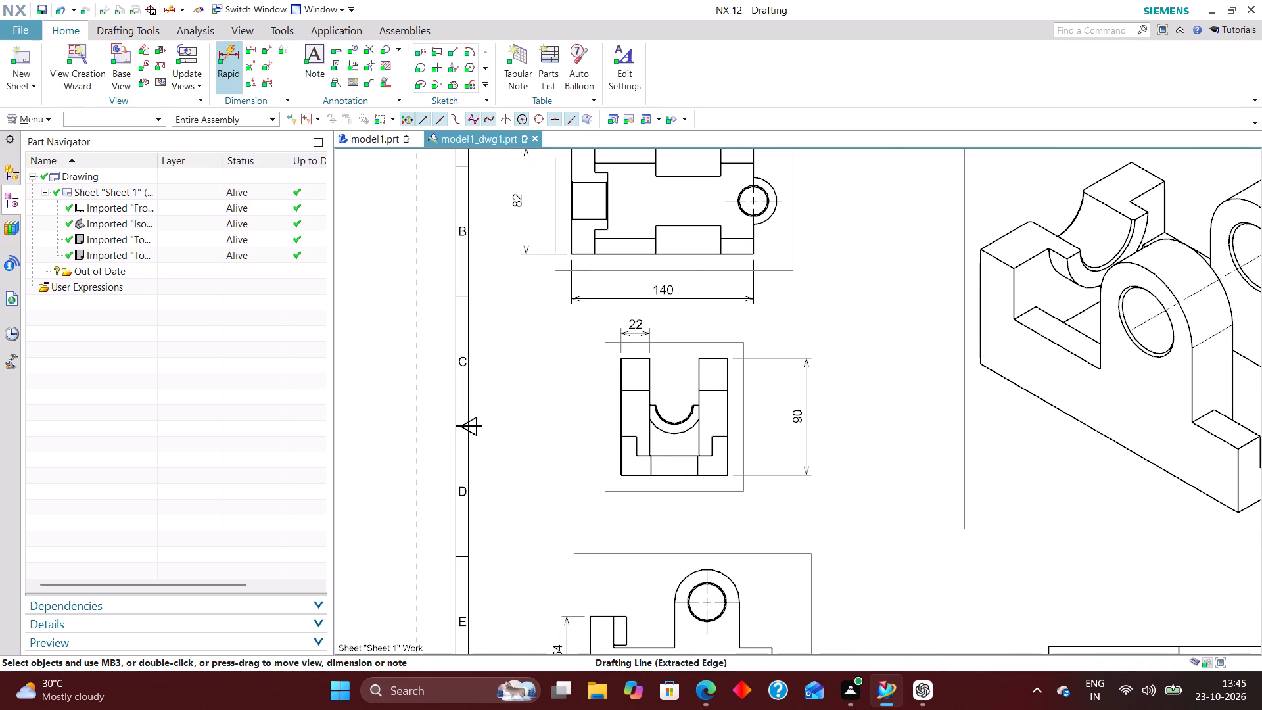
left_click(231, 49)
scroll(586, 413, "down", 3)
scroll(675, 561, "up", 5)
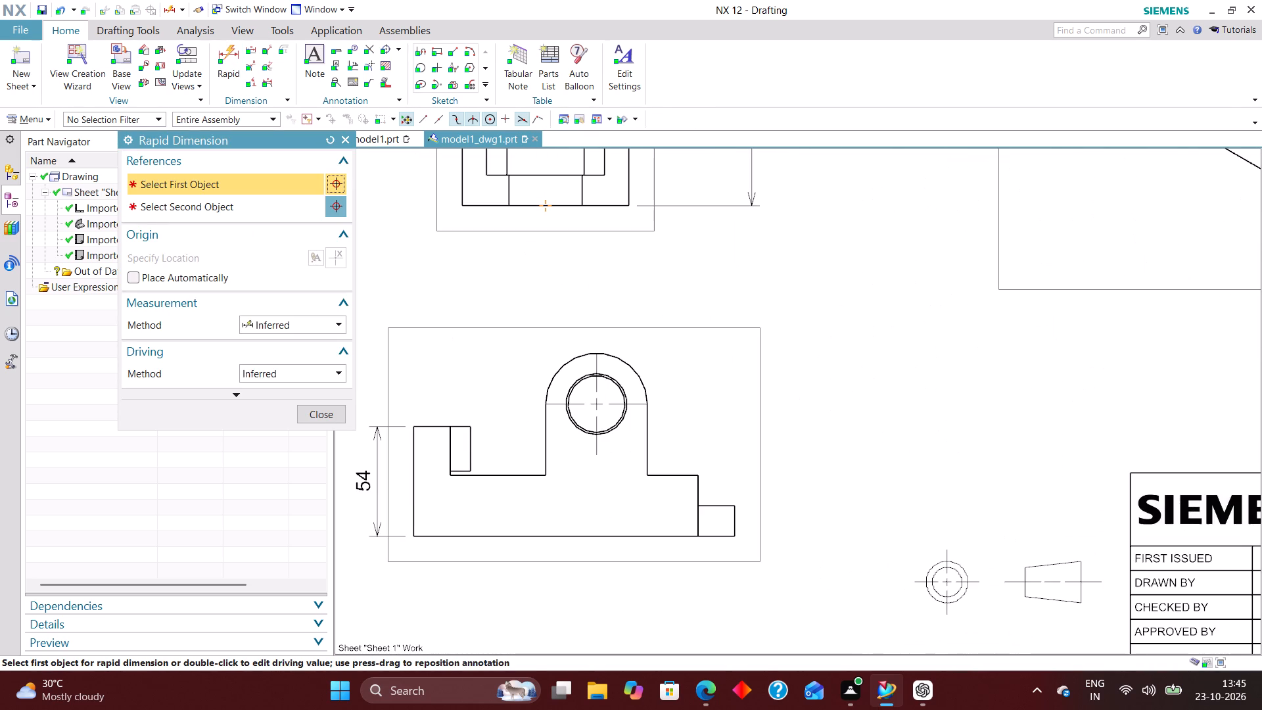
left_click(734, 504)
left_click(734, 537)
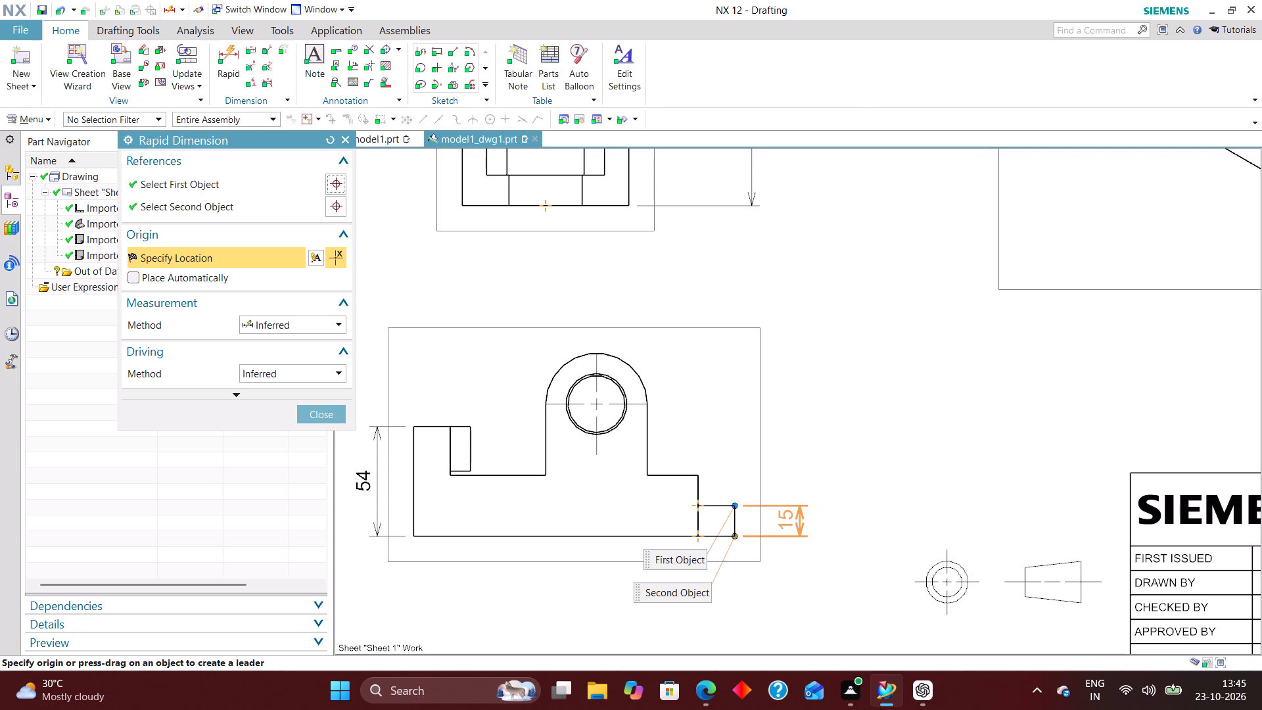
left_click(785, 525)
Dimension the height of the end view's left step from its top corner to the base, placed left of the view.
scroll(808, 587, "down", 2)
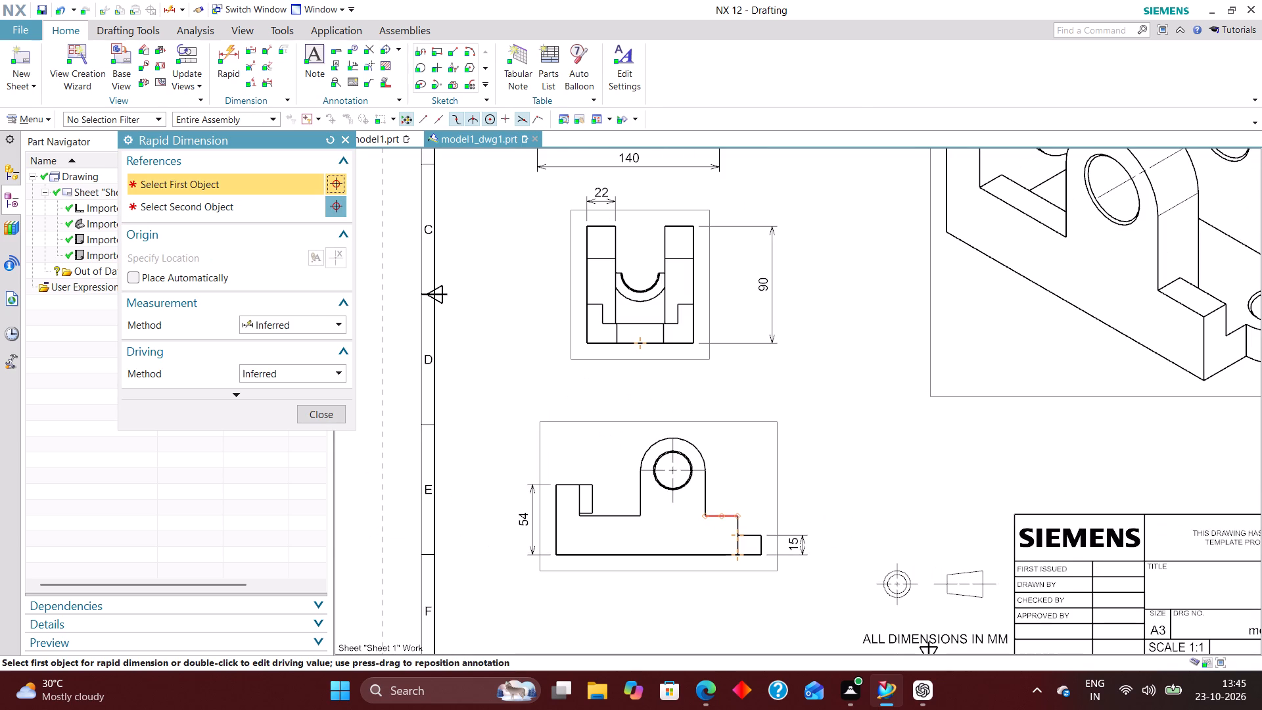
scroll(594, 329, "up", 4)
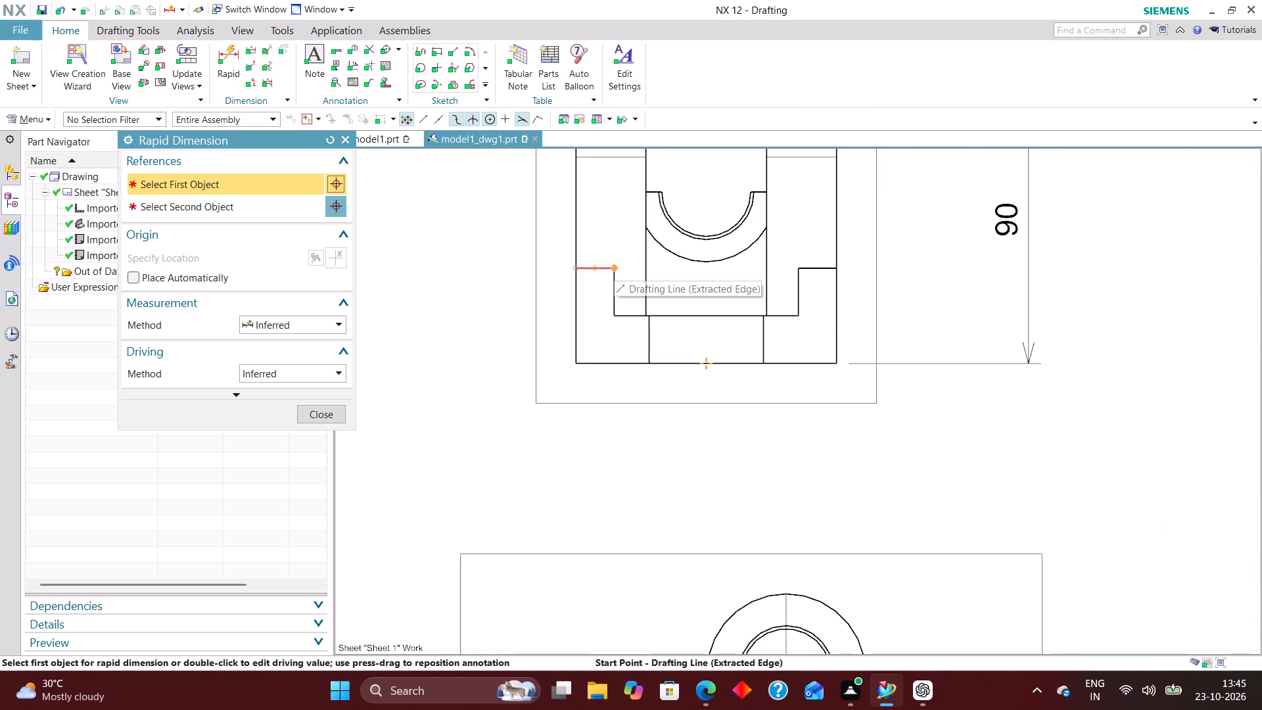
left_click(576, 269)
left_click(578, 362)
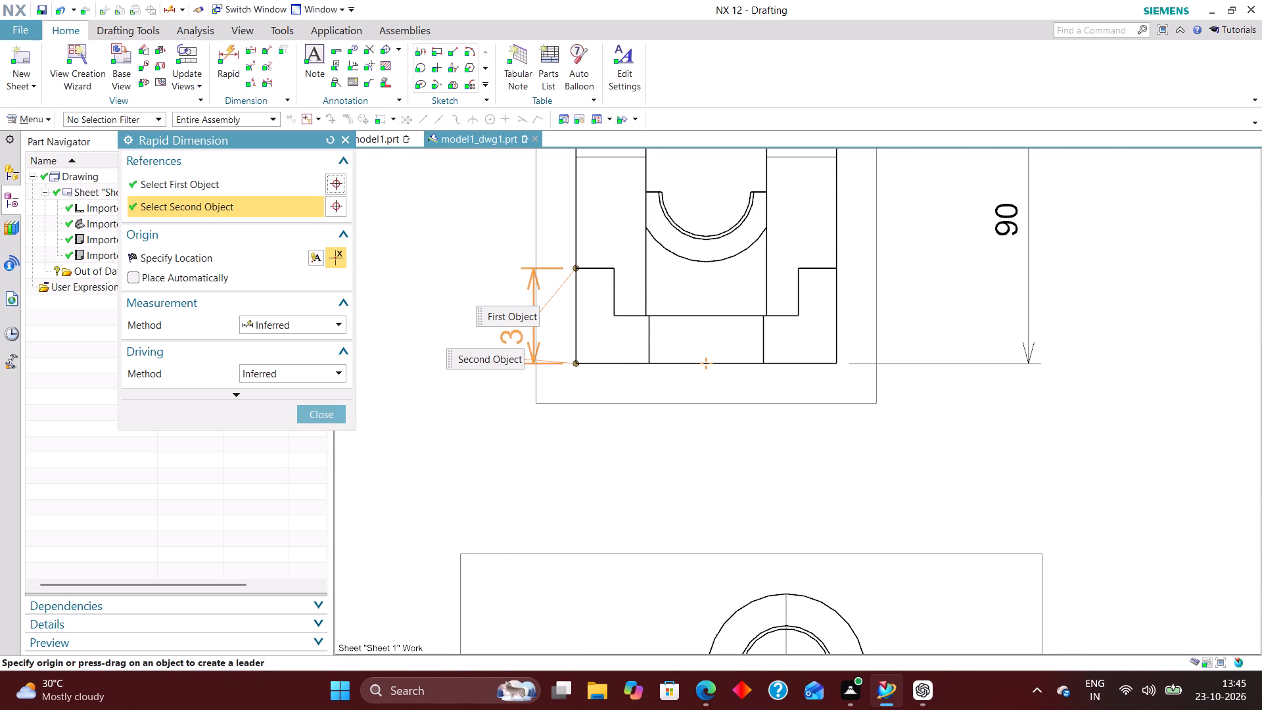
left_click(471, 321)
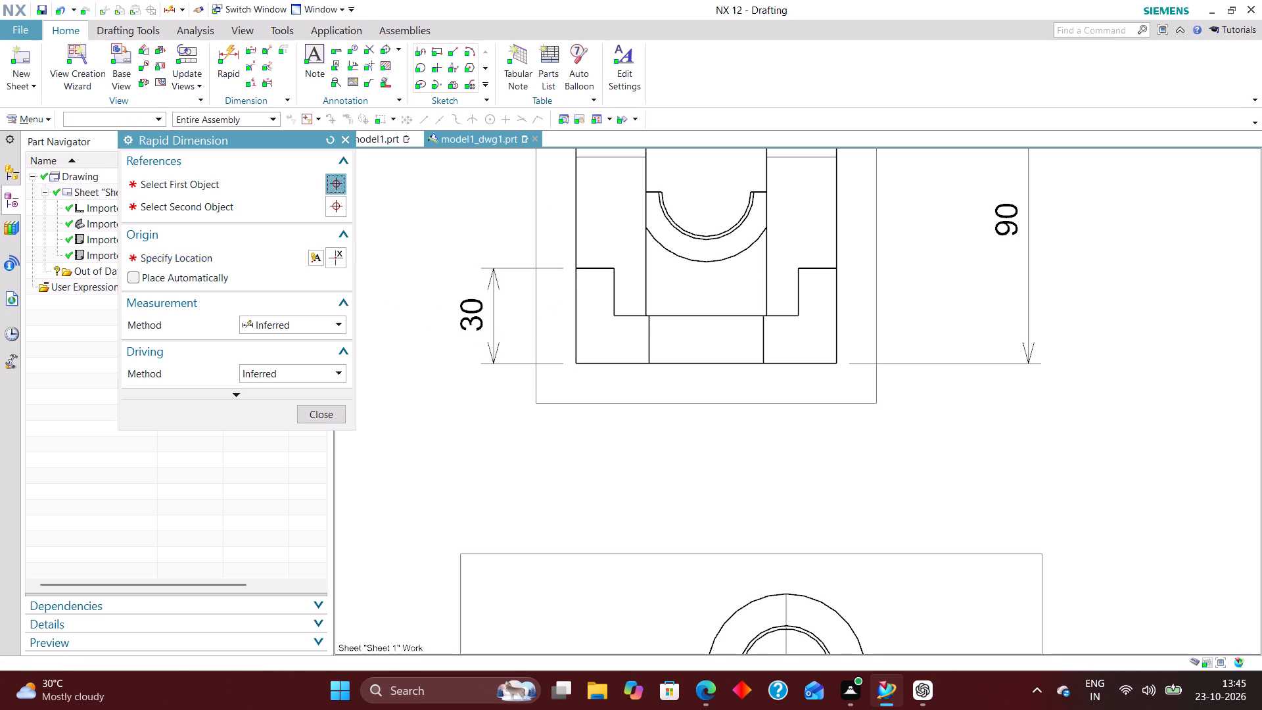
scroll(619, 311, "down", 3)
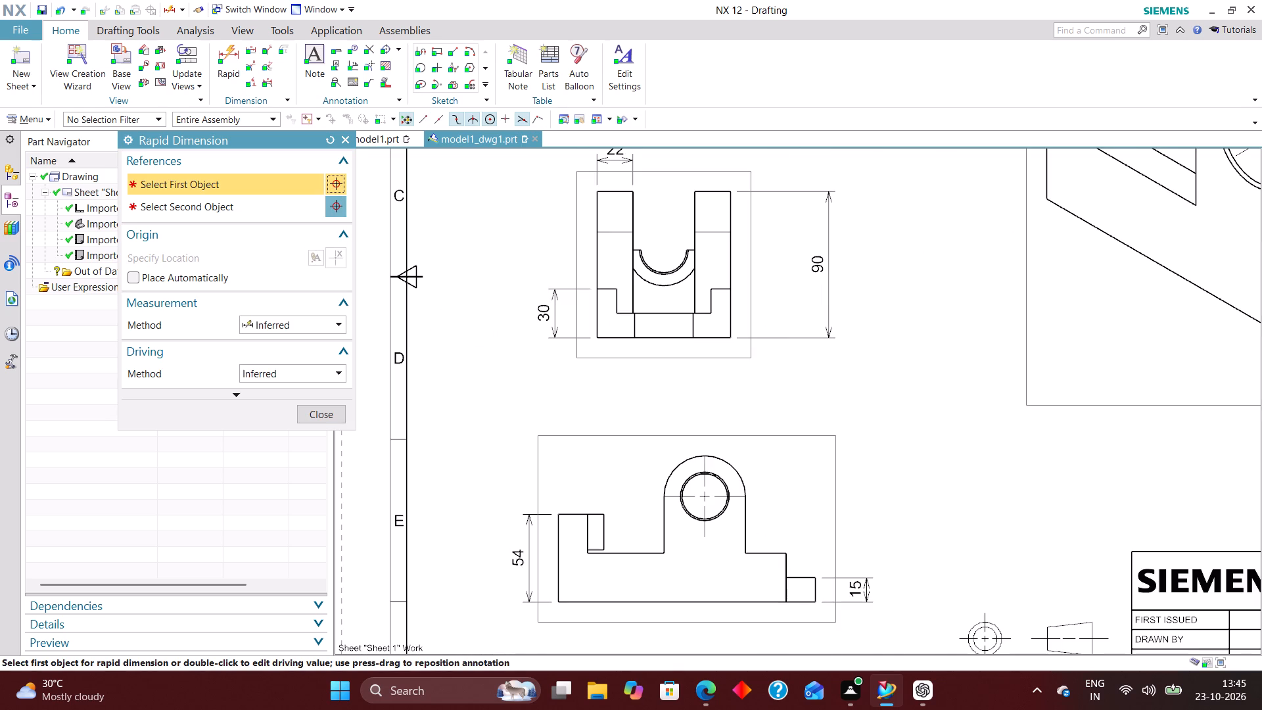
scroll(630, 410, "down", 2)
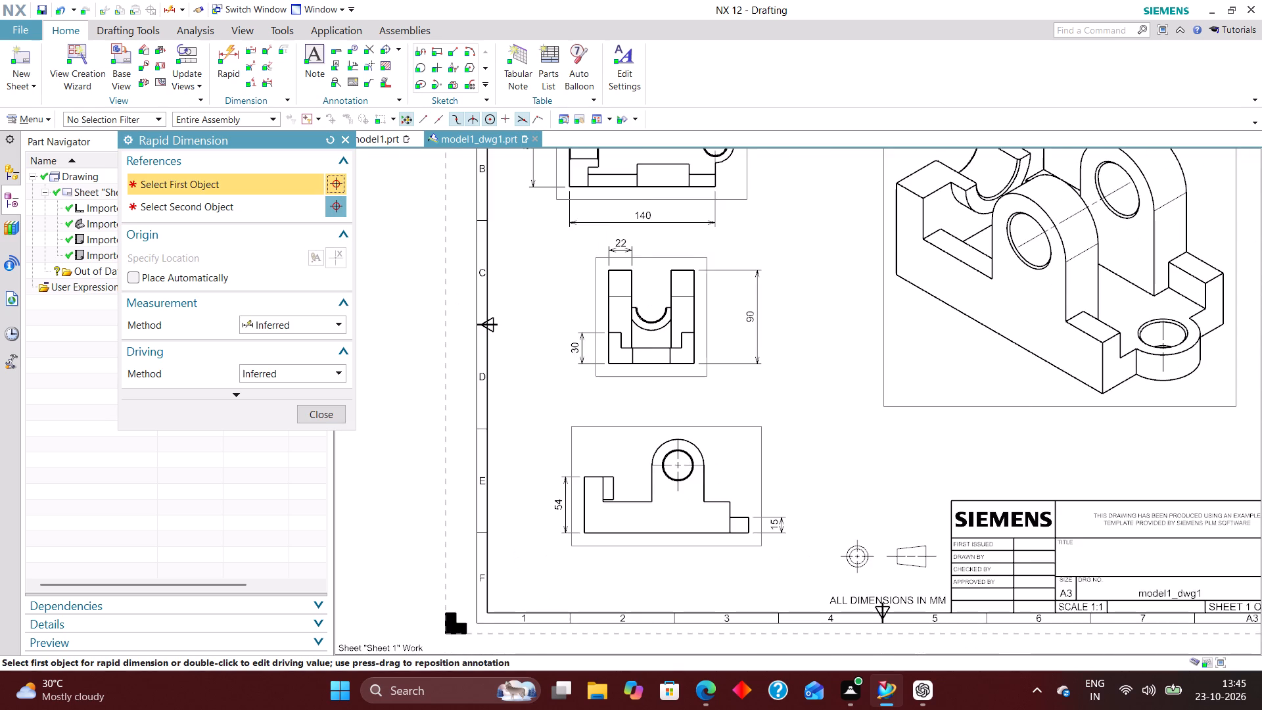
Examine the end and side views for features that still need dimensions.
scroll(621, 456, "down", 1)
scroll(635, 306, "up", 3)
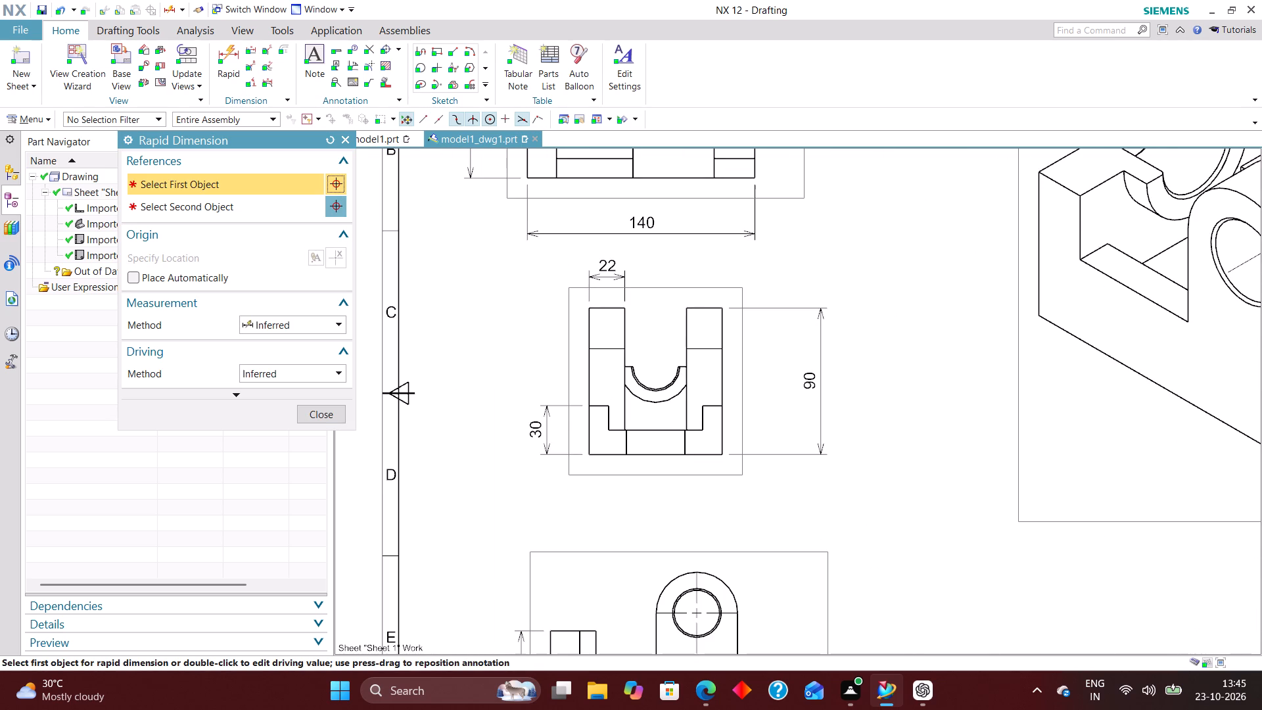
scroll(653, 404, "down", 2)
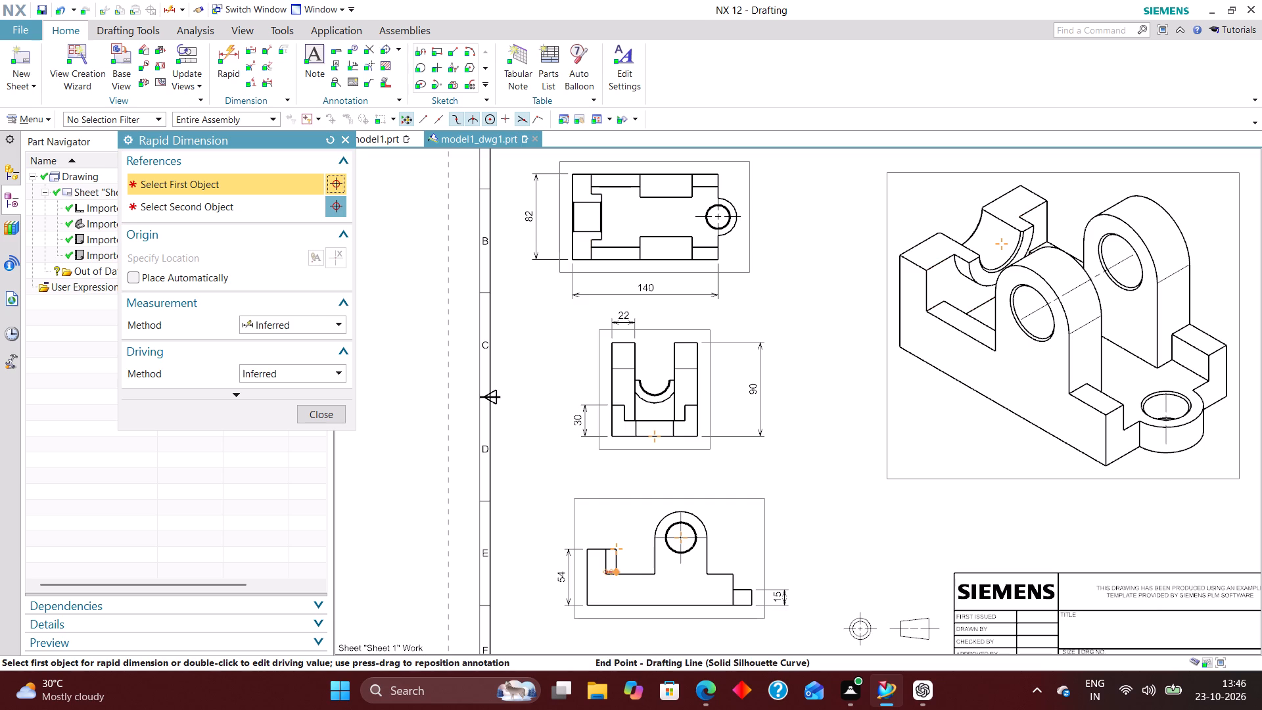
scroll(611, 586, "up", 4)
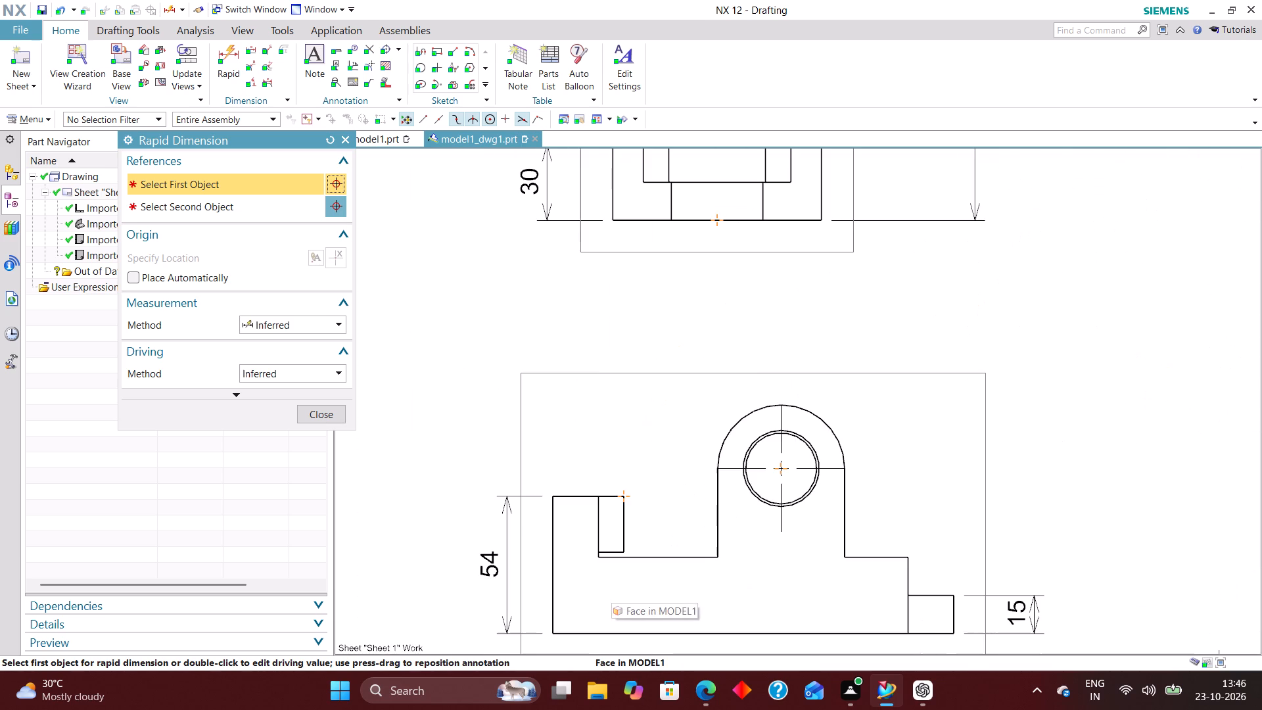
scroll(661, 440, "down", 3)
scroll(624, 527, "up", 2)
scroll(629, 515, "down", 3)
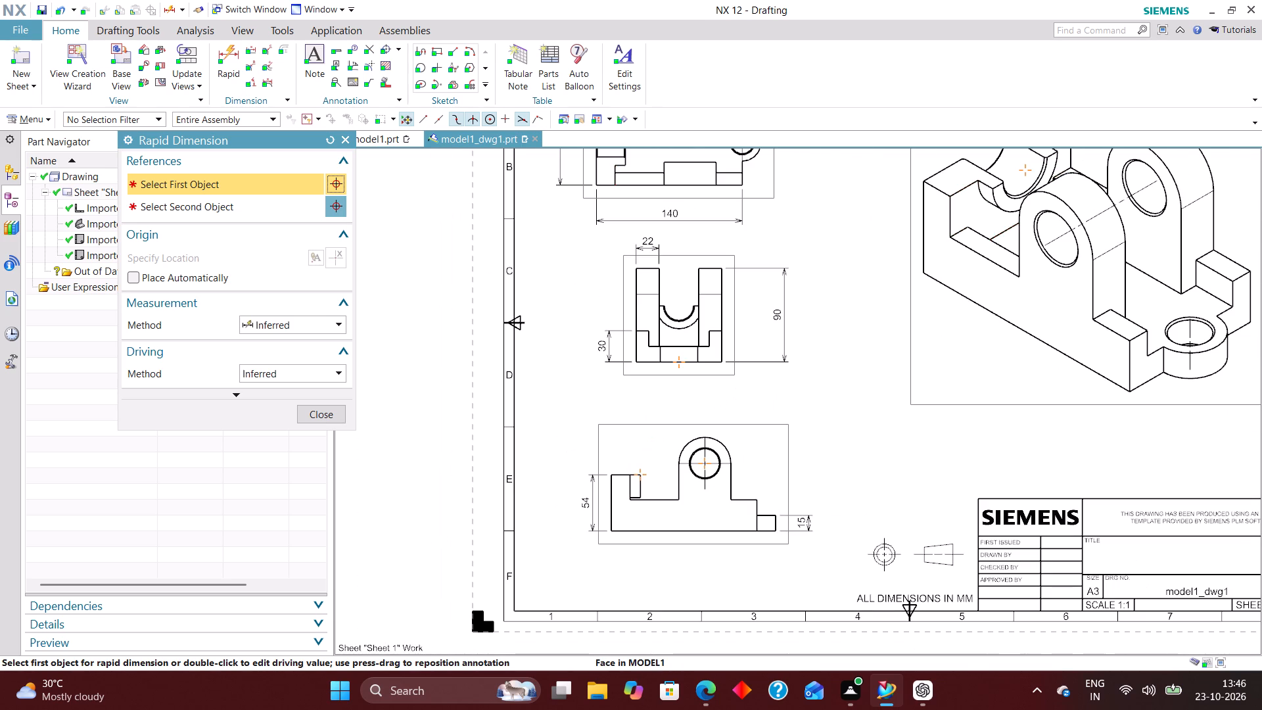
scroll(668, 486, "up", 3)
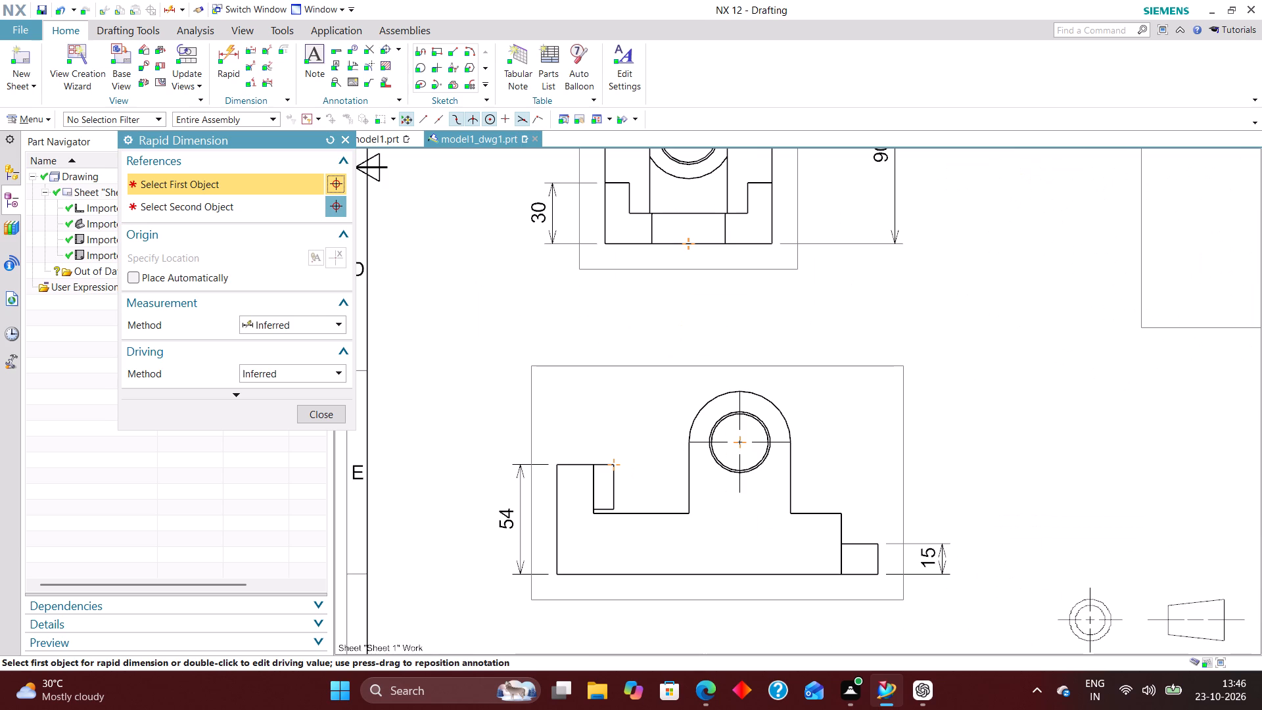
scroll(592, 424, "down", 3)
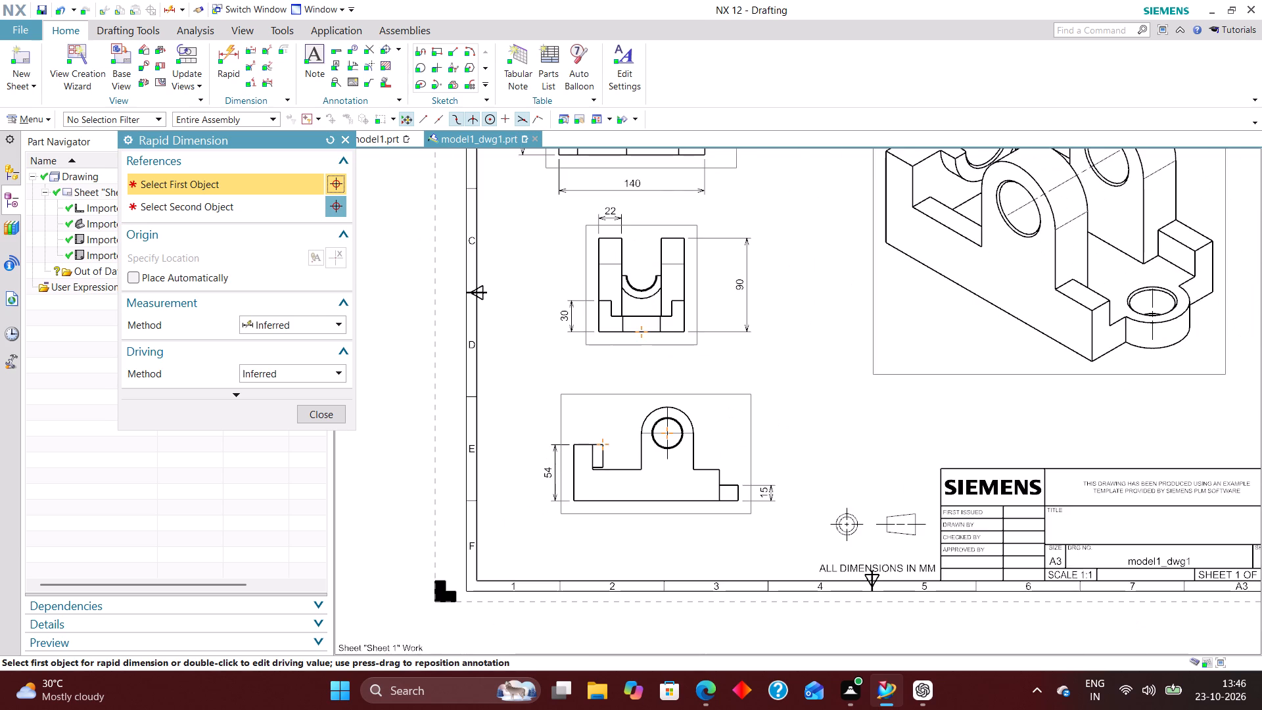
scroll(592, 424, "down", 3)
scroll(592, 424, "up", 2)
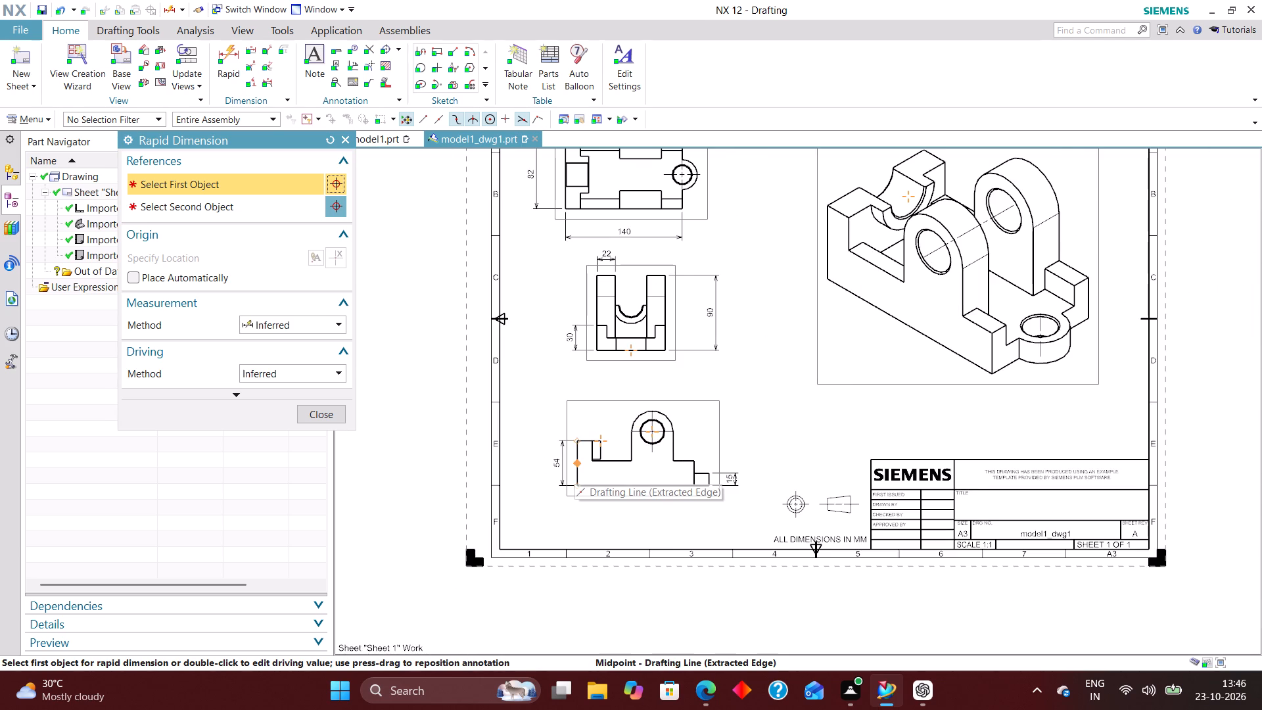
scroll(605, 446, "up", 4)
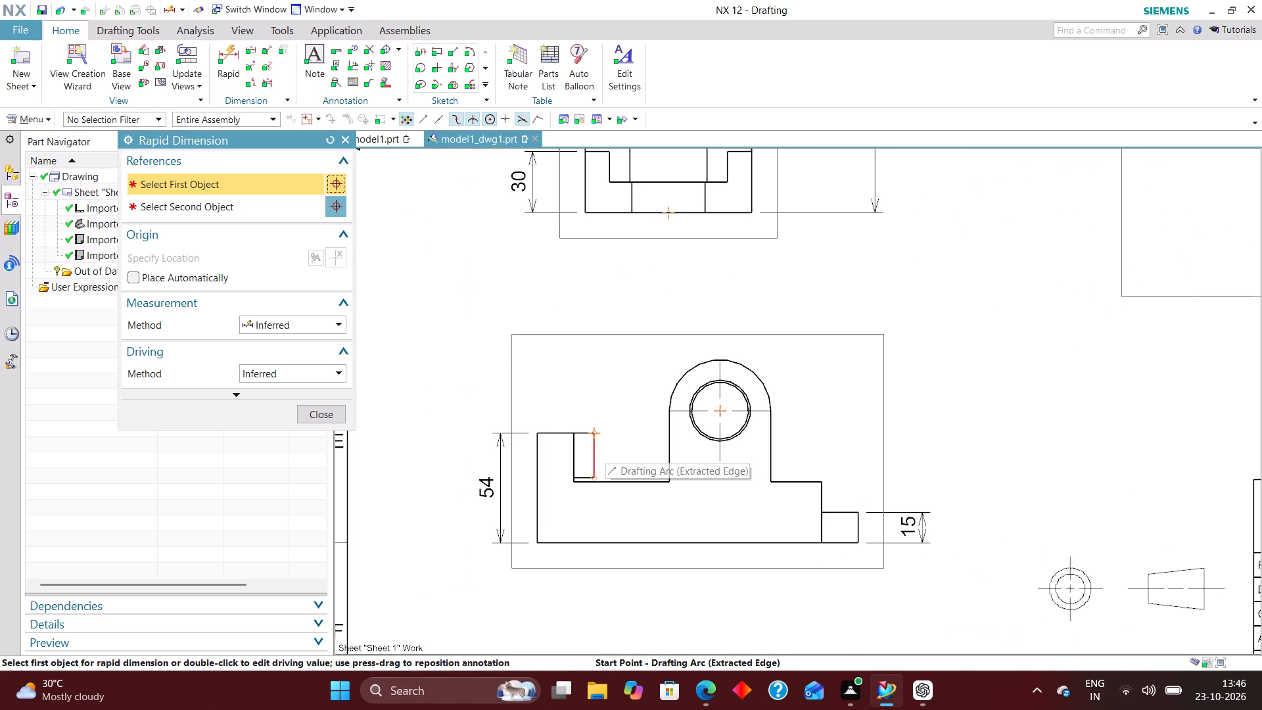
scroll(605, 446, "down", 2)
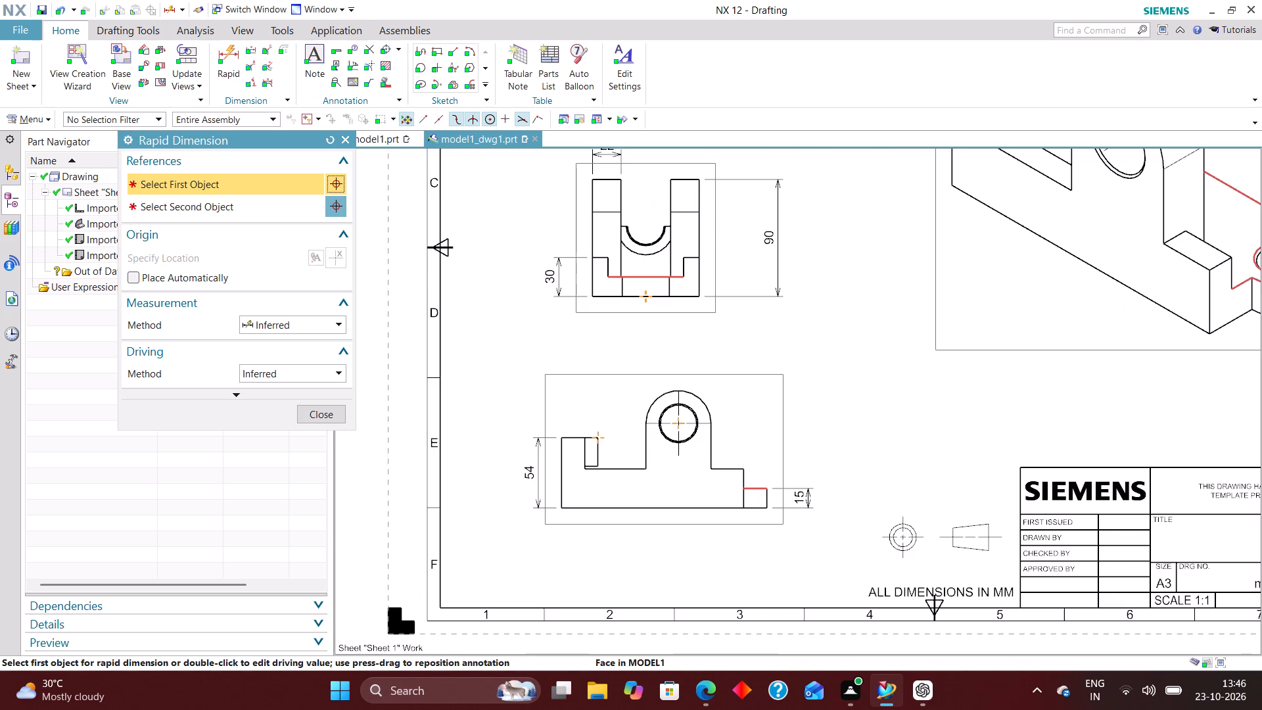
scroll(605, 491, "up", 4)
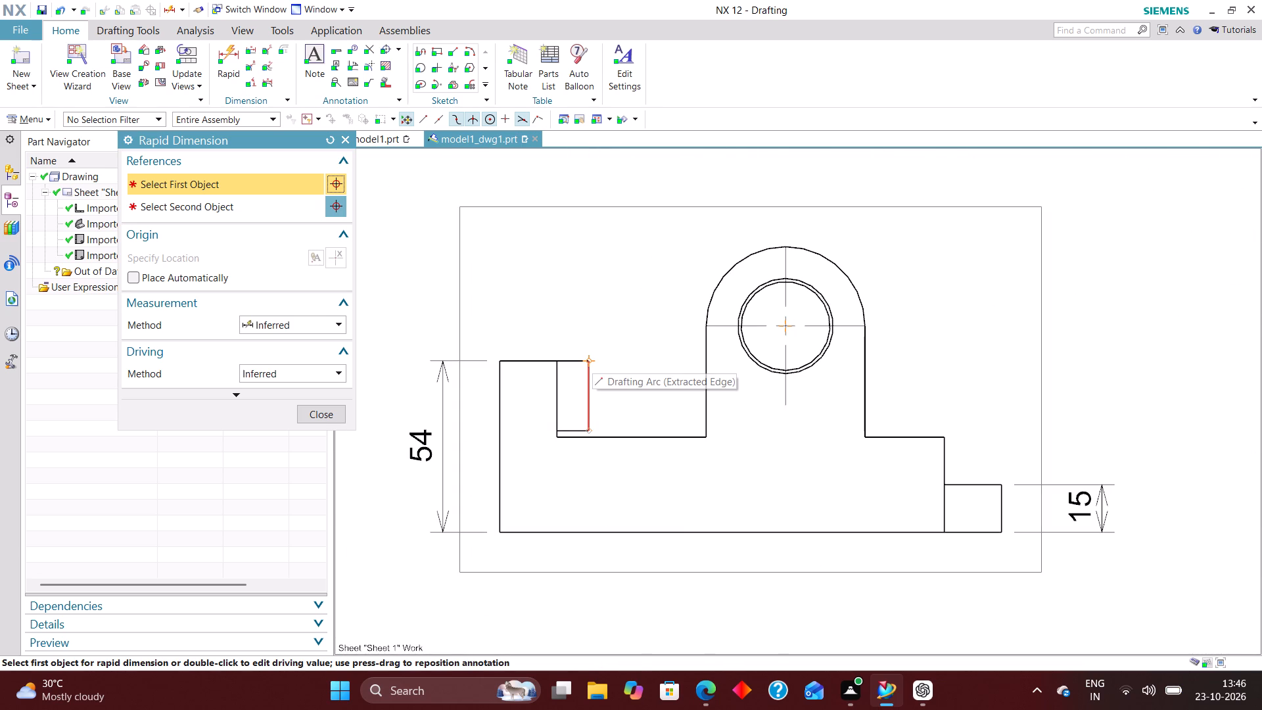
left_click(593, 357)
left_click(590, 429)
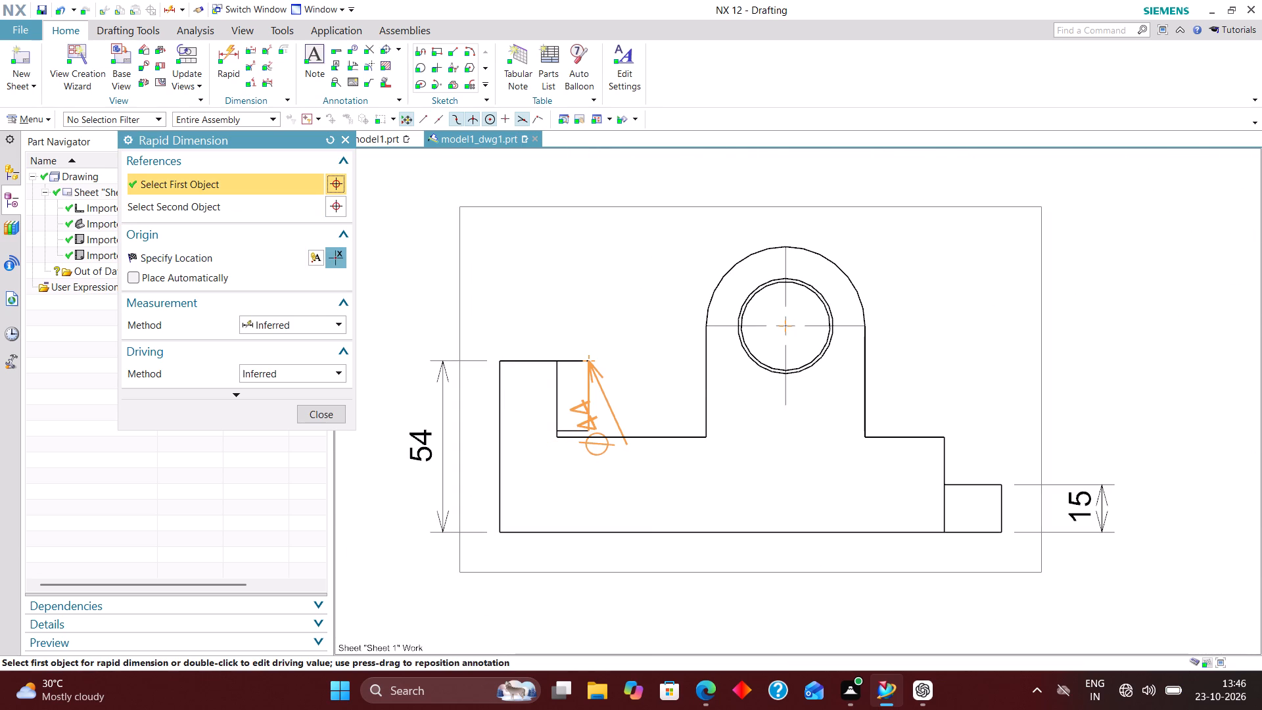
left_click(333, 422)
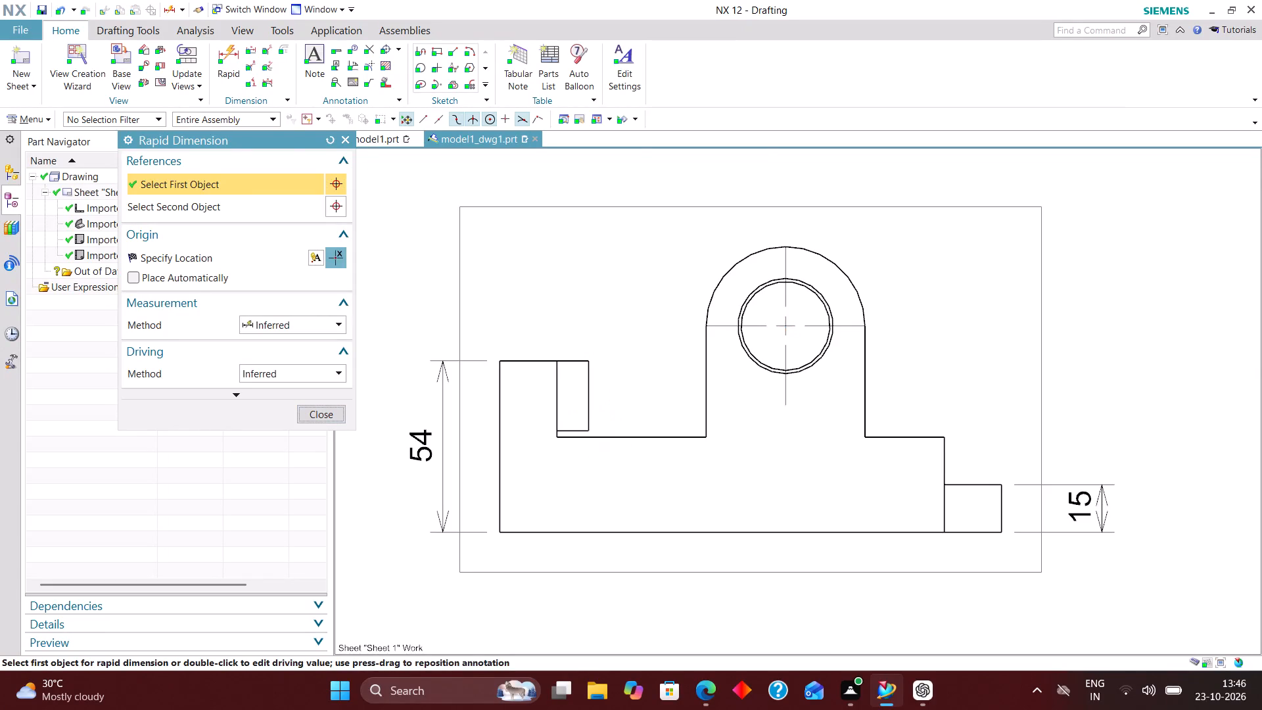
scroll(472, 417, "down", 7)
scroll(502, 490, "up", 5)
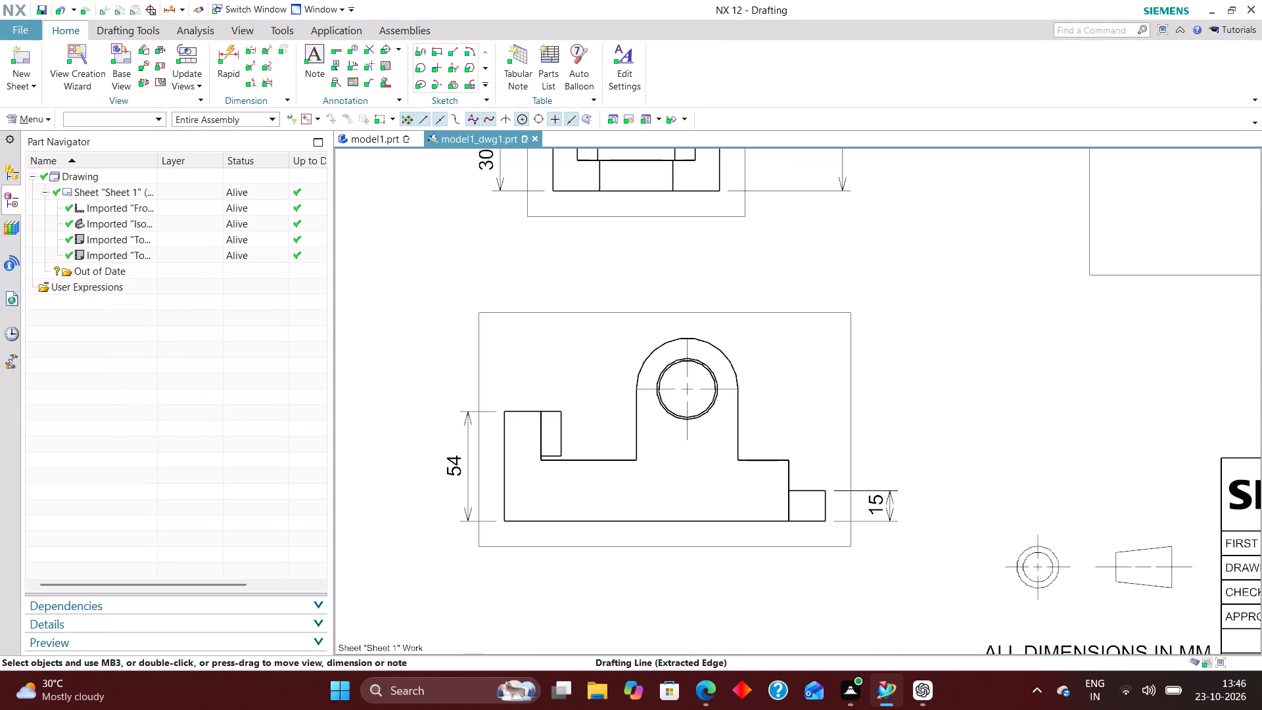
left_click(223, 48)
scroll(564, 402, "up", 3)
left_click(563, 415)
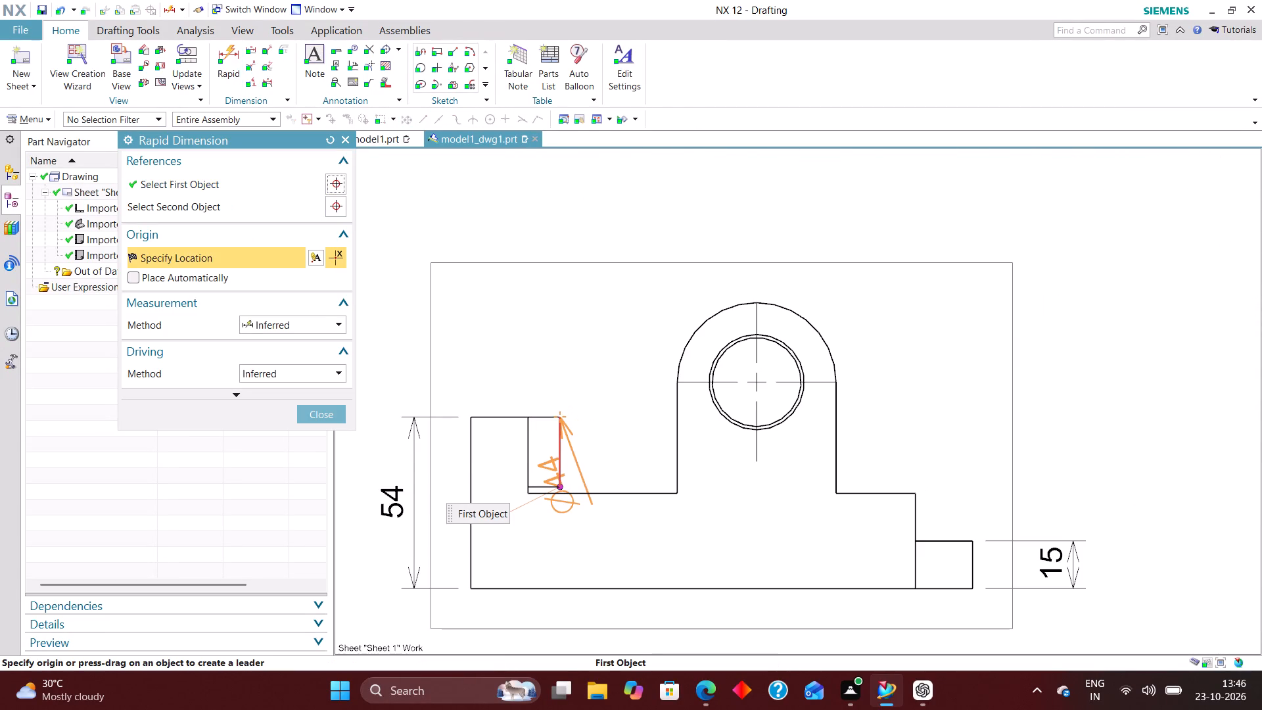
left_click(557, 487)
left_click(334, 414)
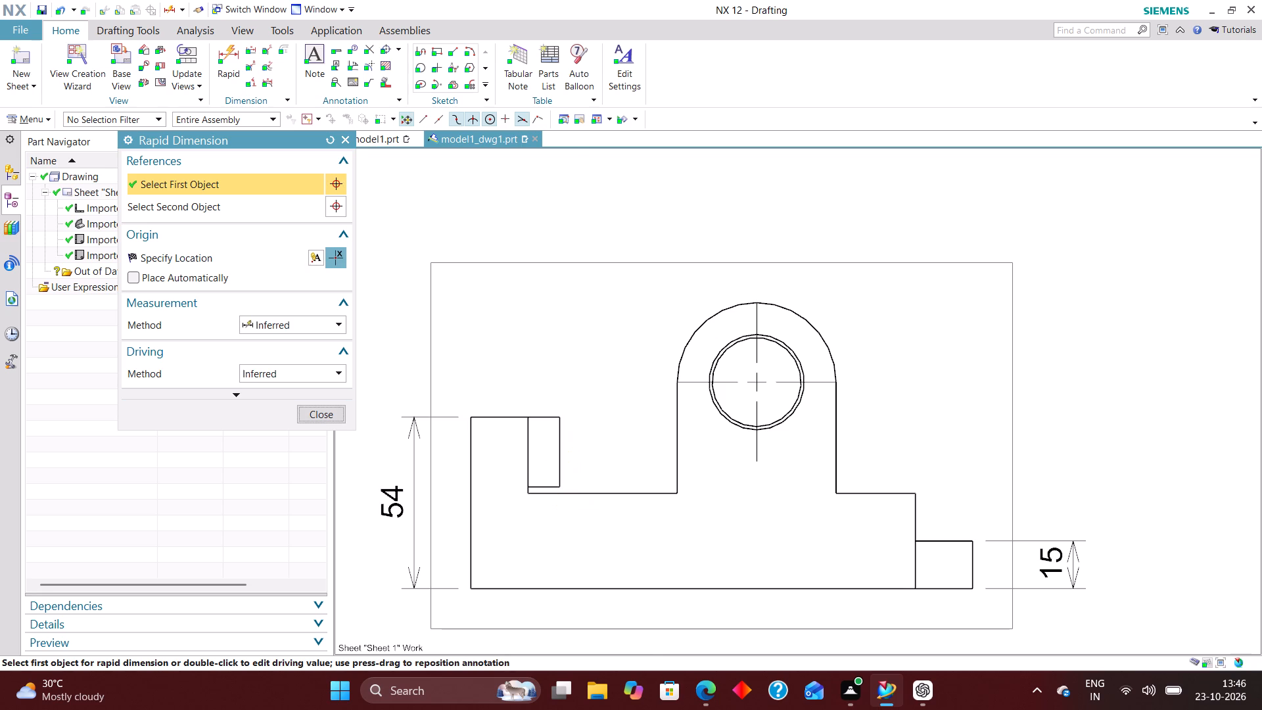
Review the top, end and side views across the sheet for remaining features to dimension.
scroll(557, 465, "down", 4)
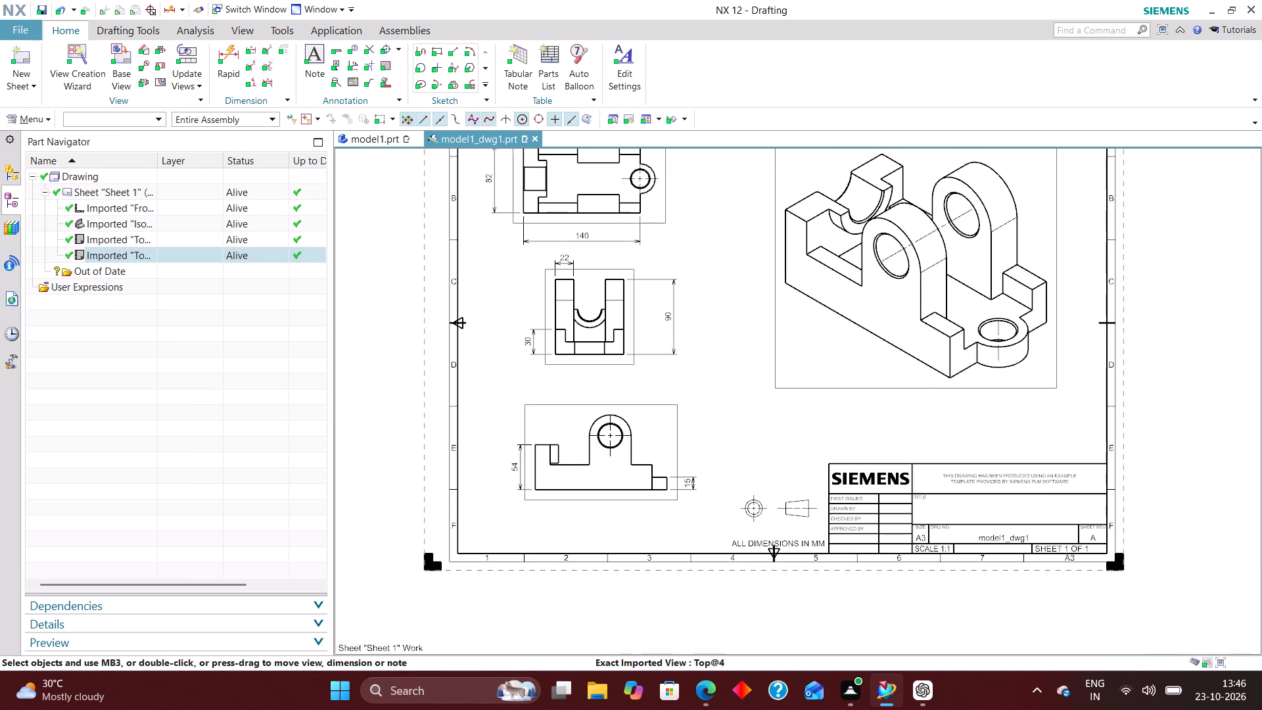
scroll(617, 535, "down", 1)
scroll(647, 436, "up", 2)
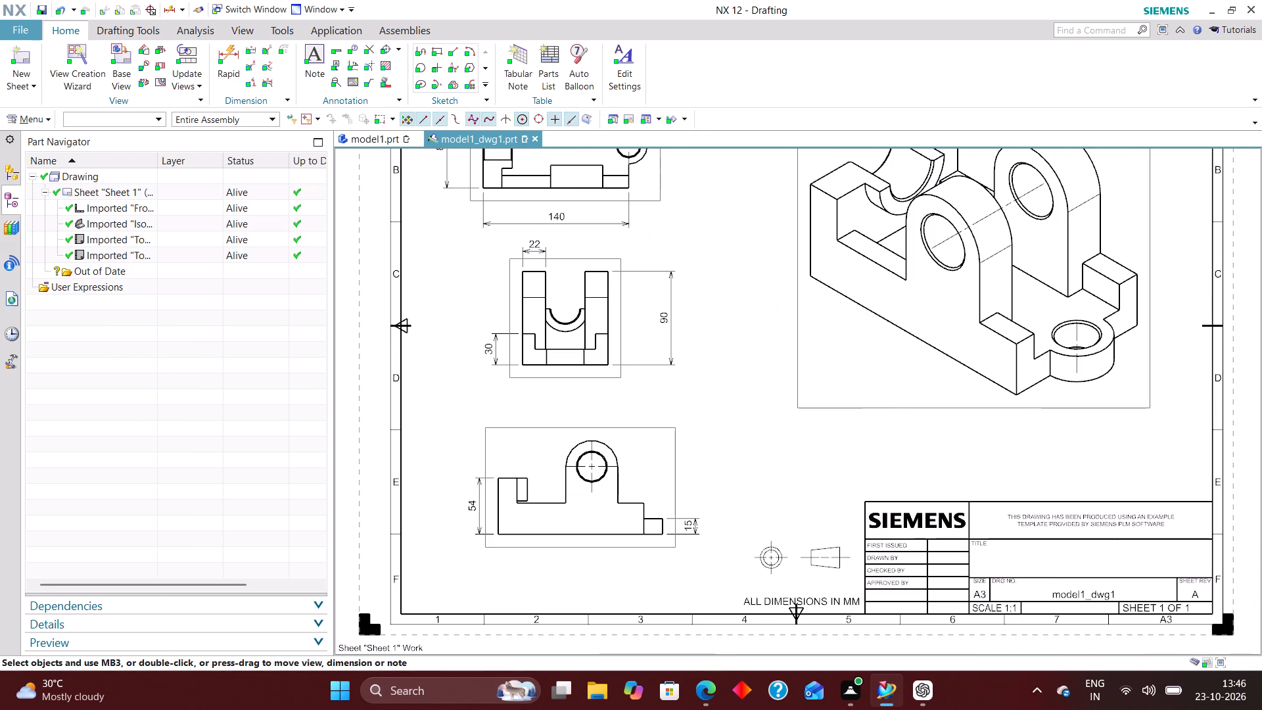
scroll(694, 539, "down", 1)
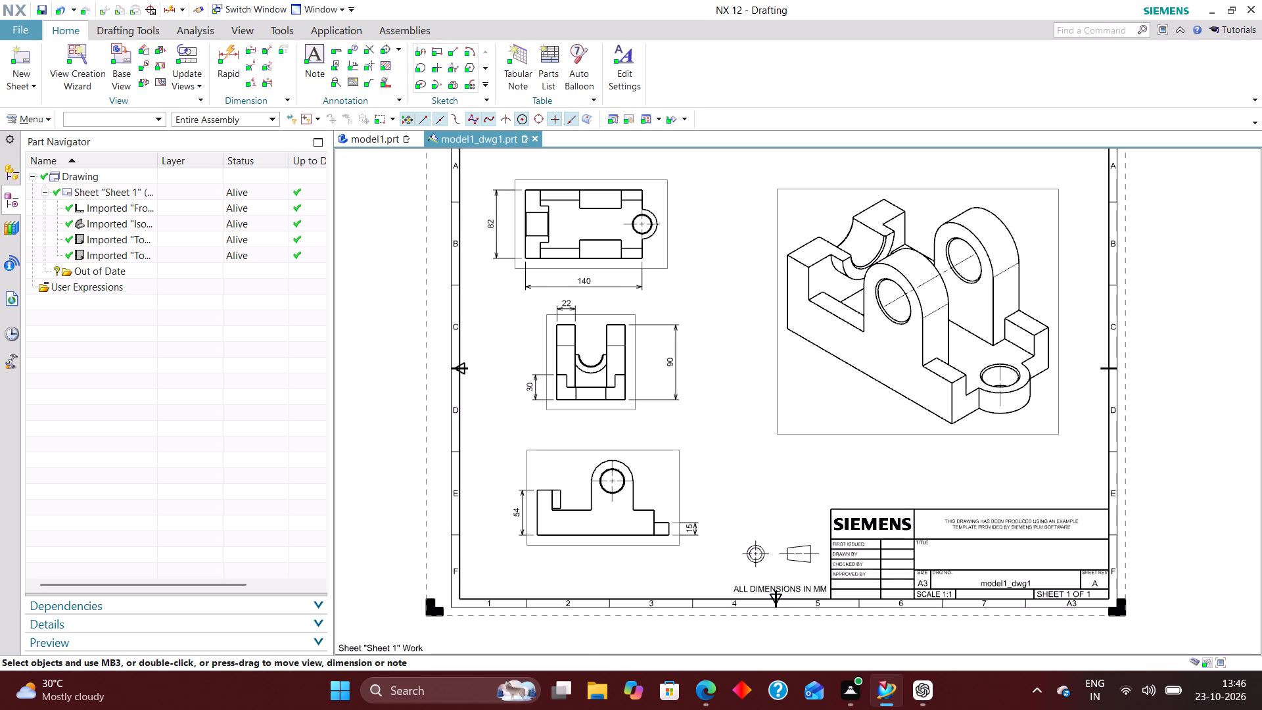
scroll(719, 473, "down", 1)
scroll(632, 265, "up", 2)
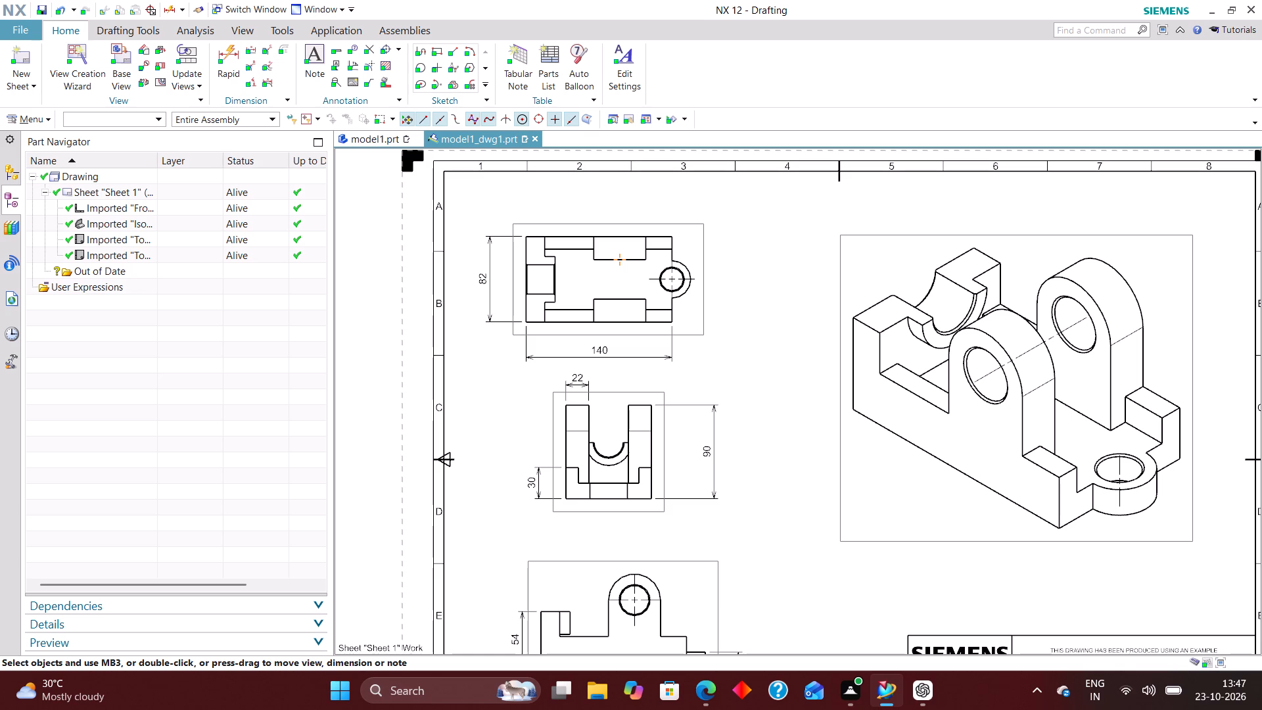
scroll(699, 373, "down", 2)
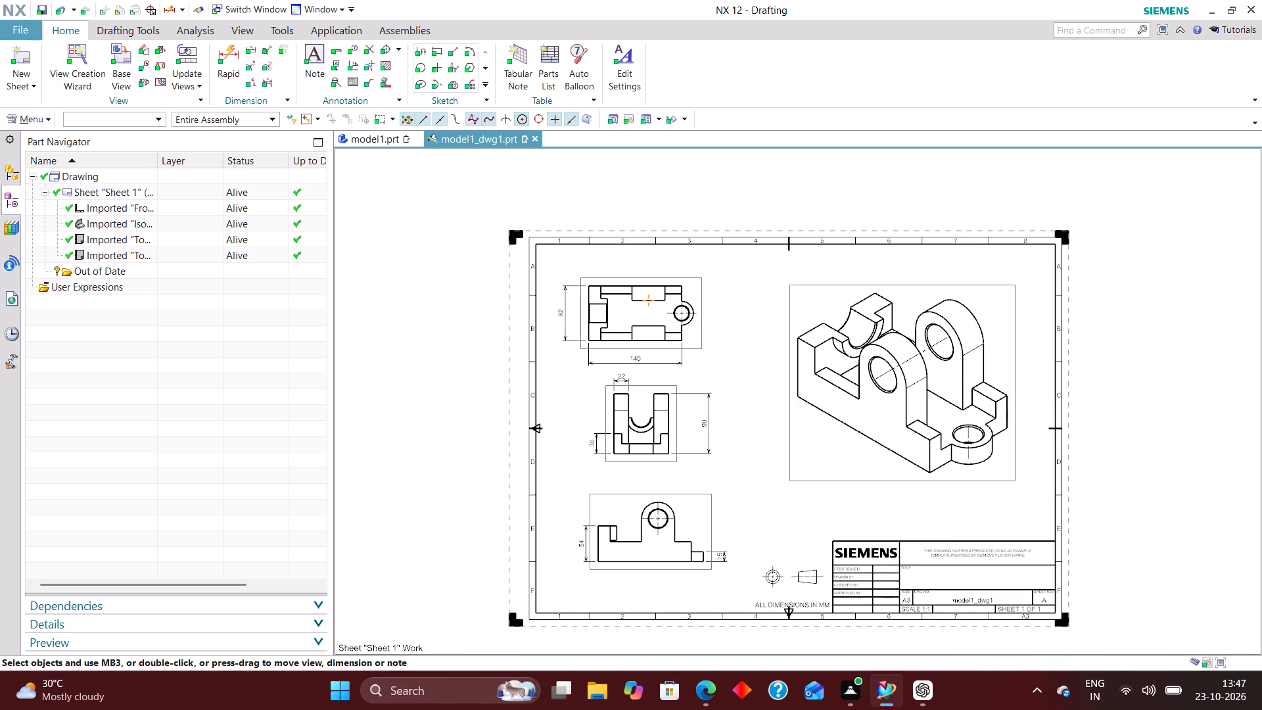
scroll(699, 373, "up", 2)
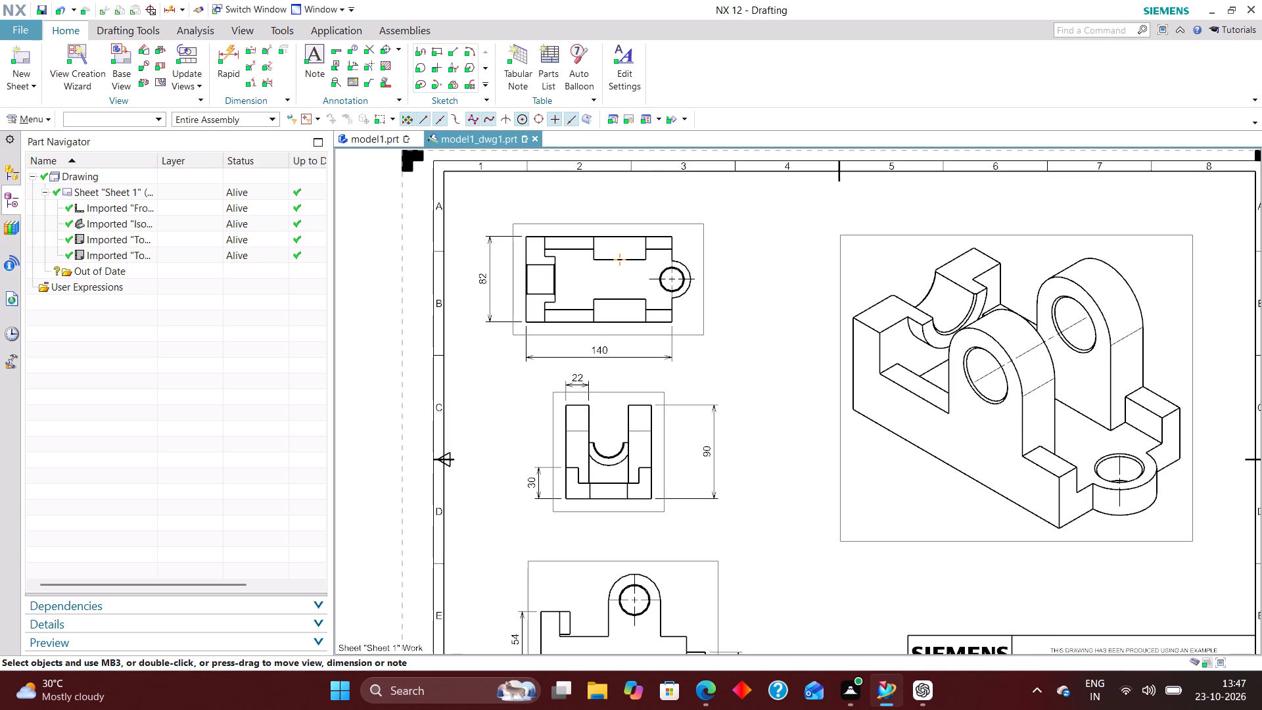
scroll(699, 373, "down", 2)
scroll(675, 521, "up", 5)
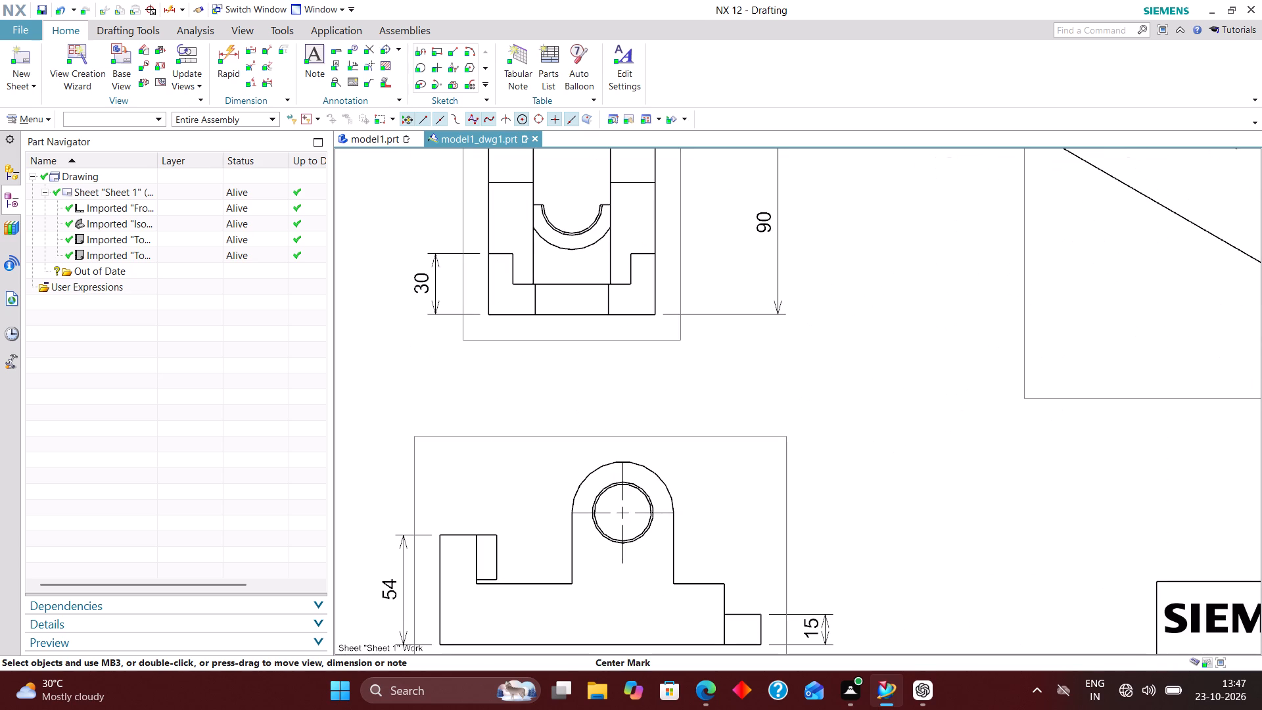
Add a radial dimension to the side view's rounded lug top, placing it above and right of the arc outside the view border.
left_click(241, 45)
scroll(488, 351, "down", 2)
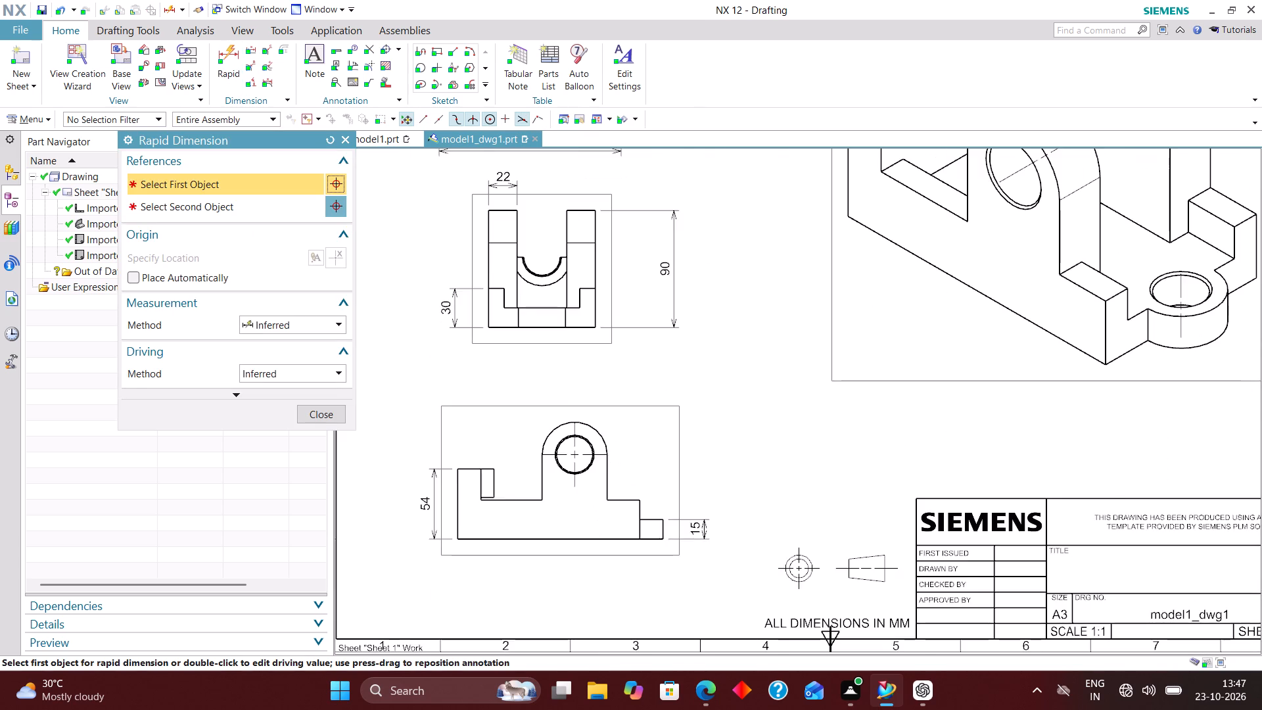
scroll(548, 444, "up", 2)
left_click(309, 326)
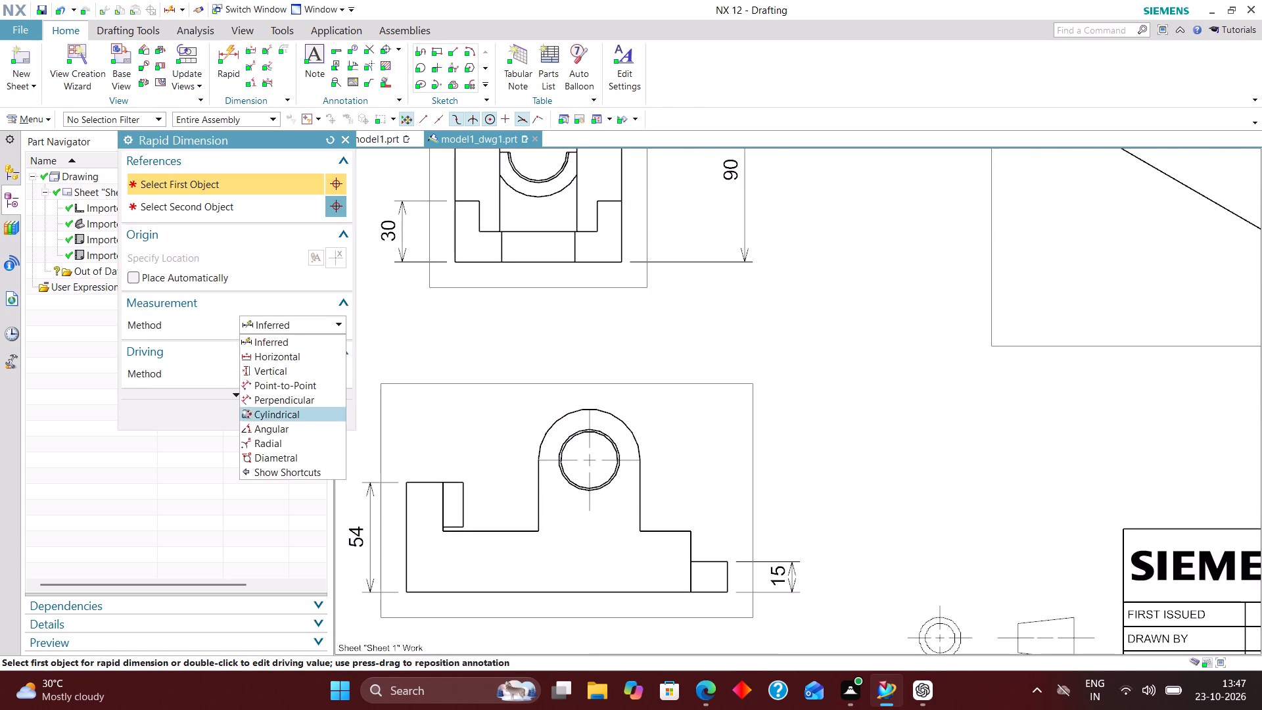
left_click(282, 444)
left_click(622, 422)
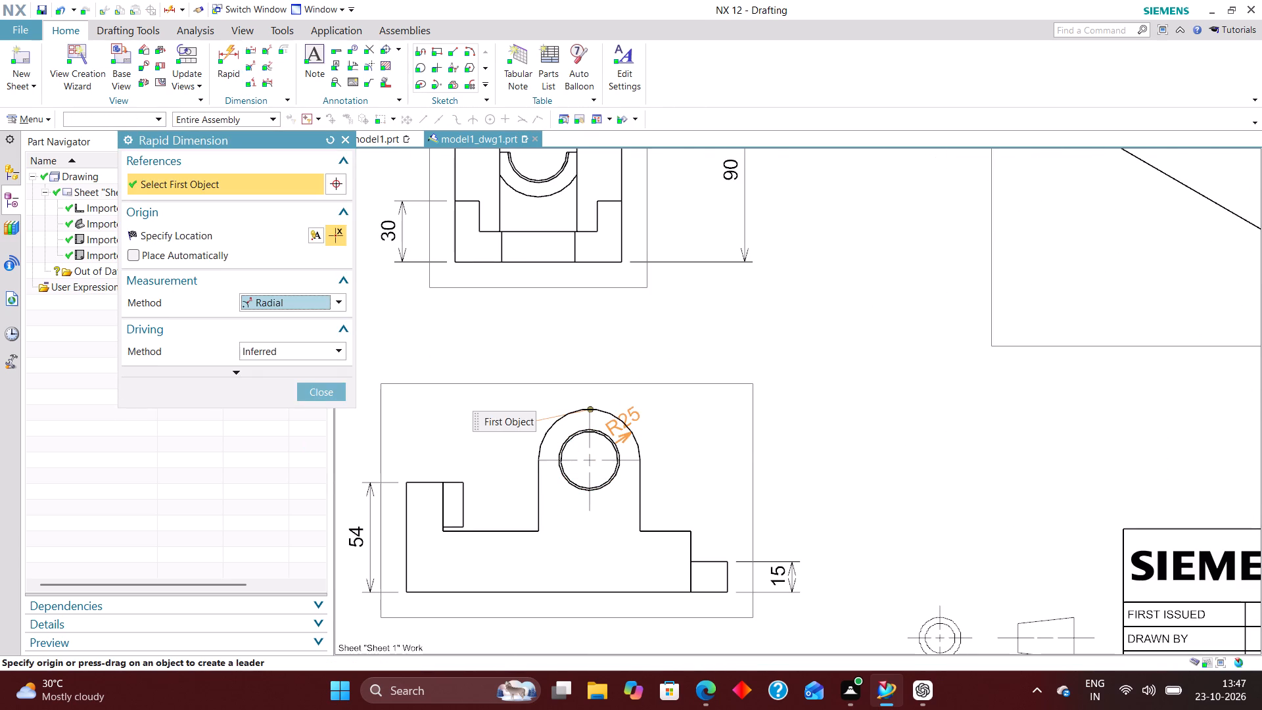
left_click(653, 362)
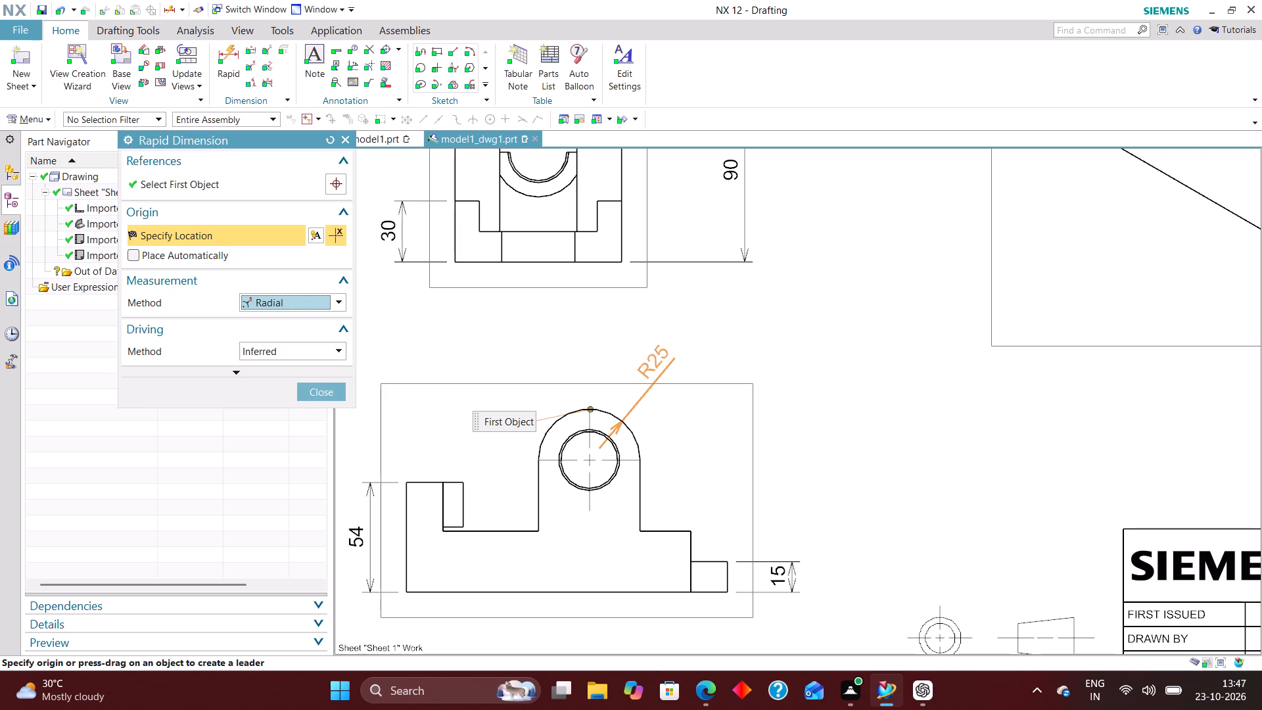
Add a radial dimension to the outer circle of the side view's lug hole, placing it just below the hole.
scroll(608, 485, "up", 3)
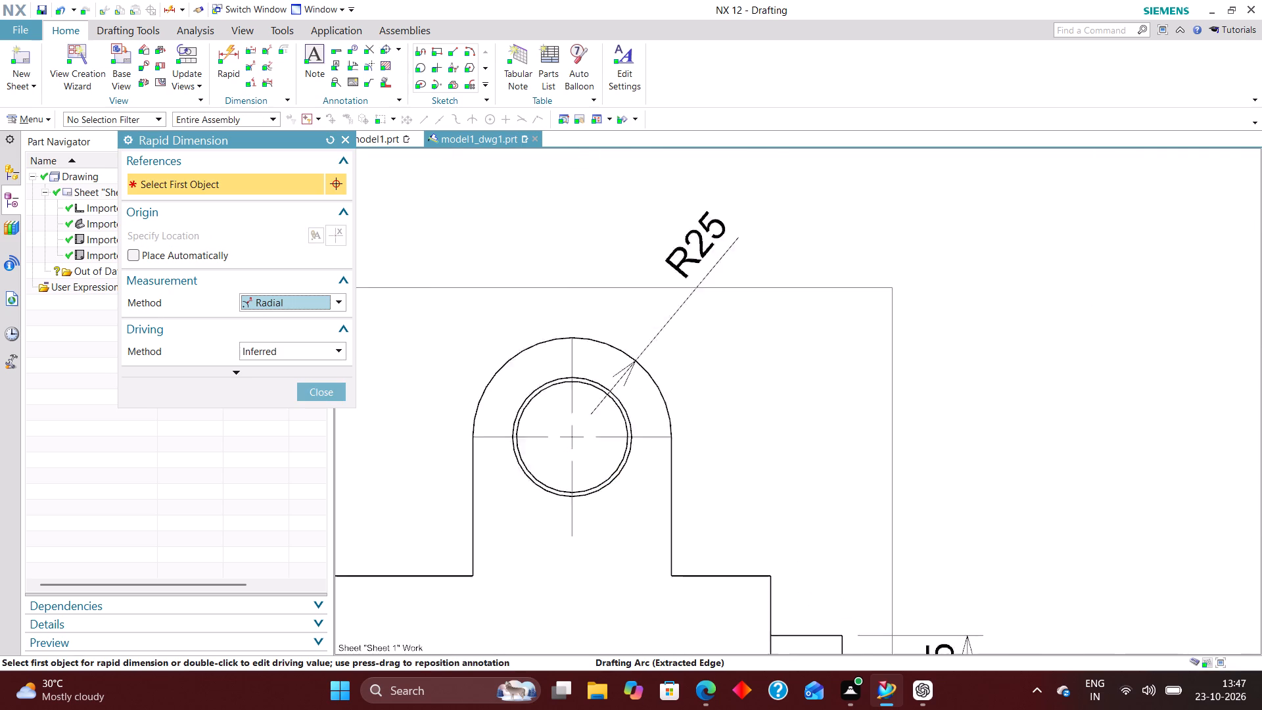
scroll(608, 485, "up", 2)
left_click(626, 467)
scroll(645, 569, "down", 4)
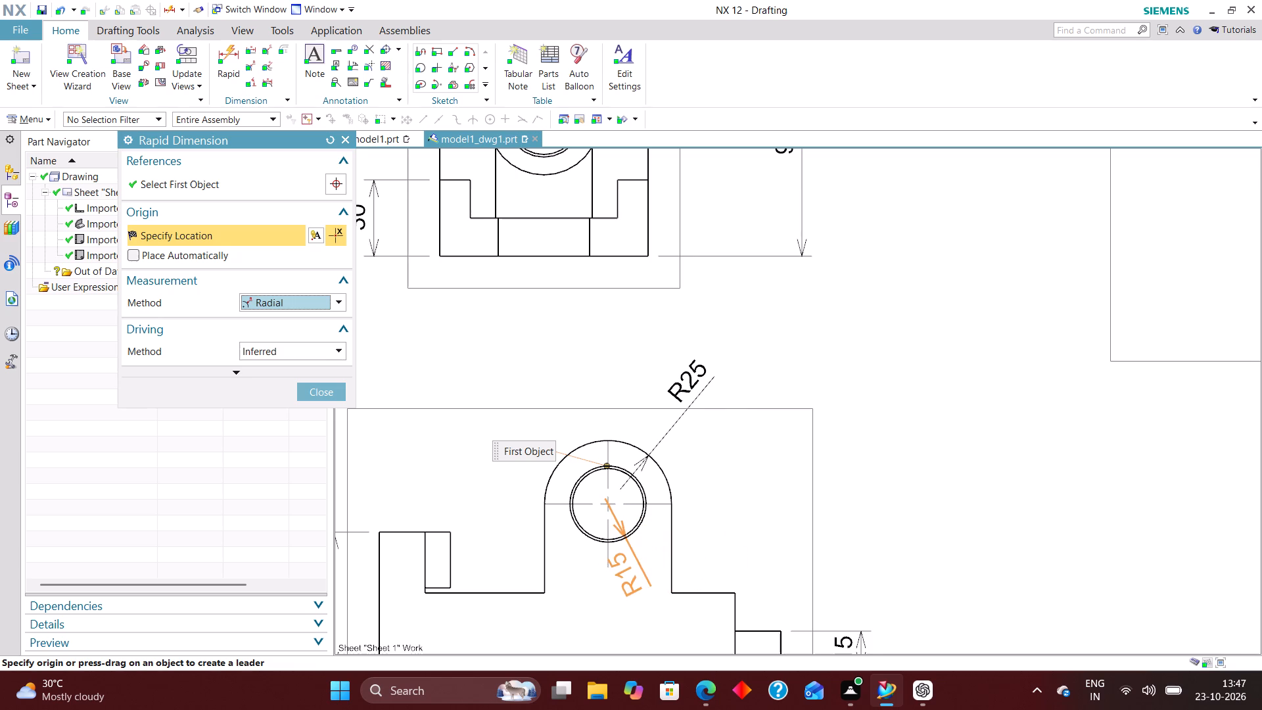
left_click(623, 577)
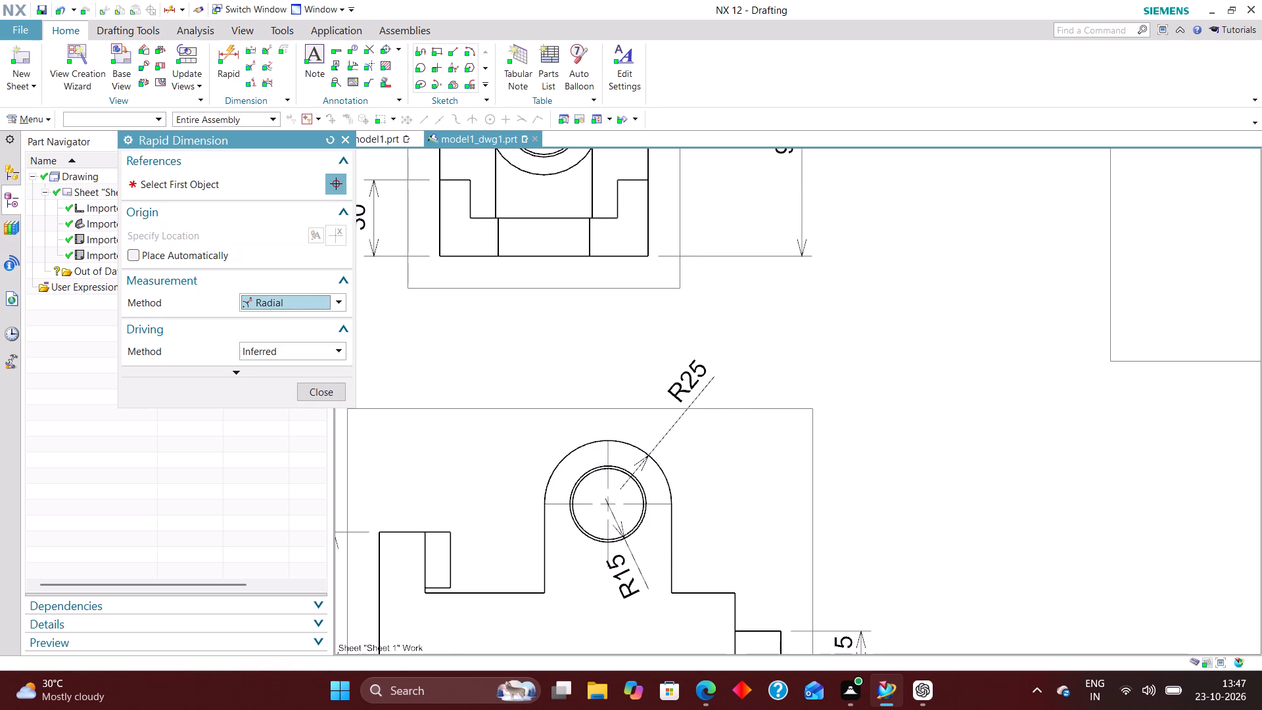
left_click(327, 397)
Add a radial dimension to the end view's lower, larger cradle arc, placing it in the gap between the two uprights.
scroll(475, 465, "down", 5)
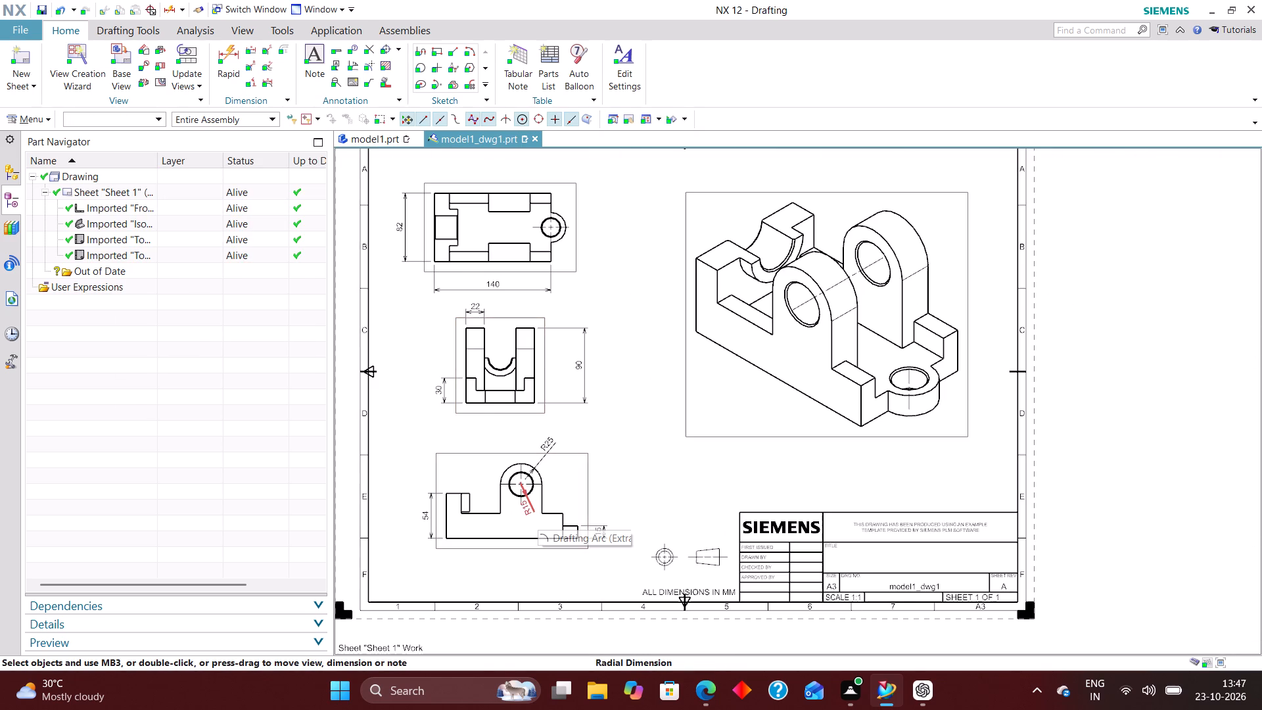
scroll(538, 515, "down", 1)
scroll(513, 412, "up", 2)
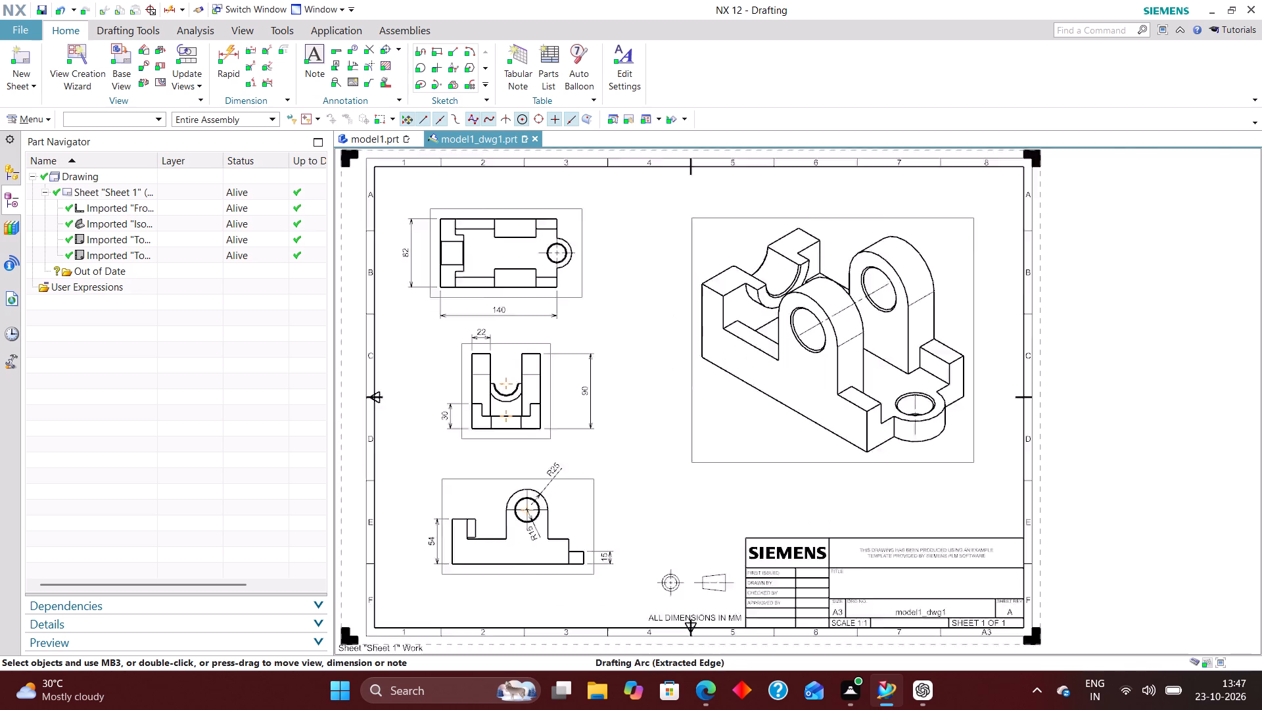
scroll(513, 412, "up", 3)
scroll(521, 414, "down", 3)
scroll(498, 367, "up", 4)
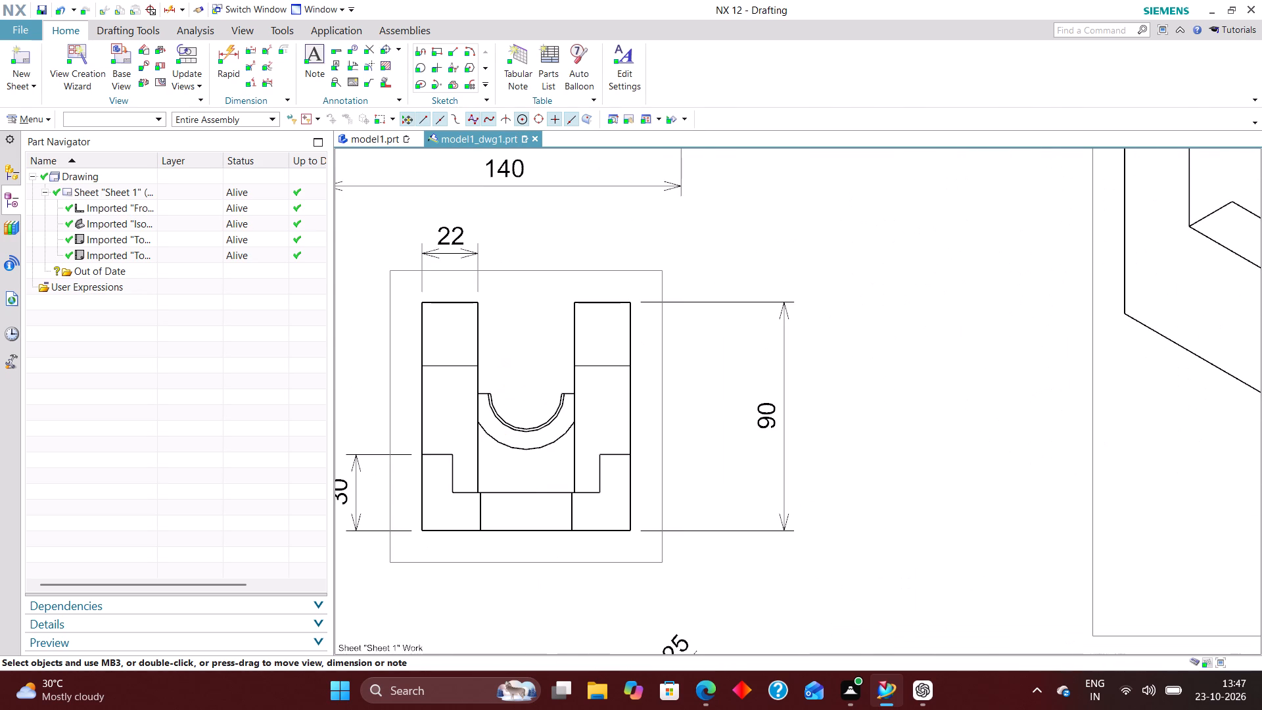
left_click(220, 49)
scroll(524, 456, "up", 3)
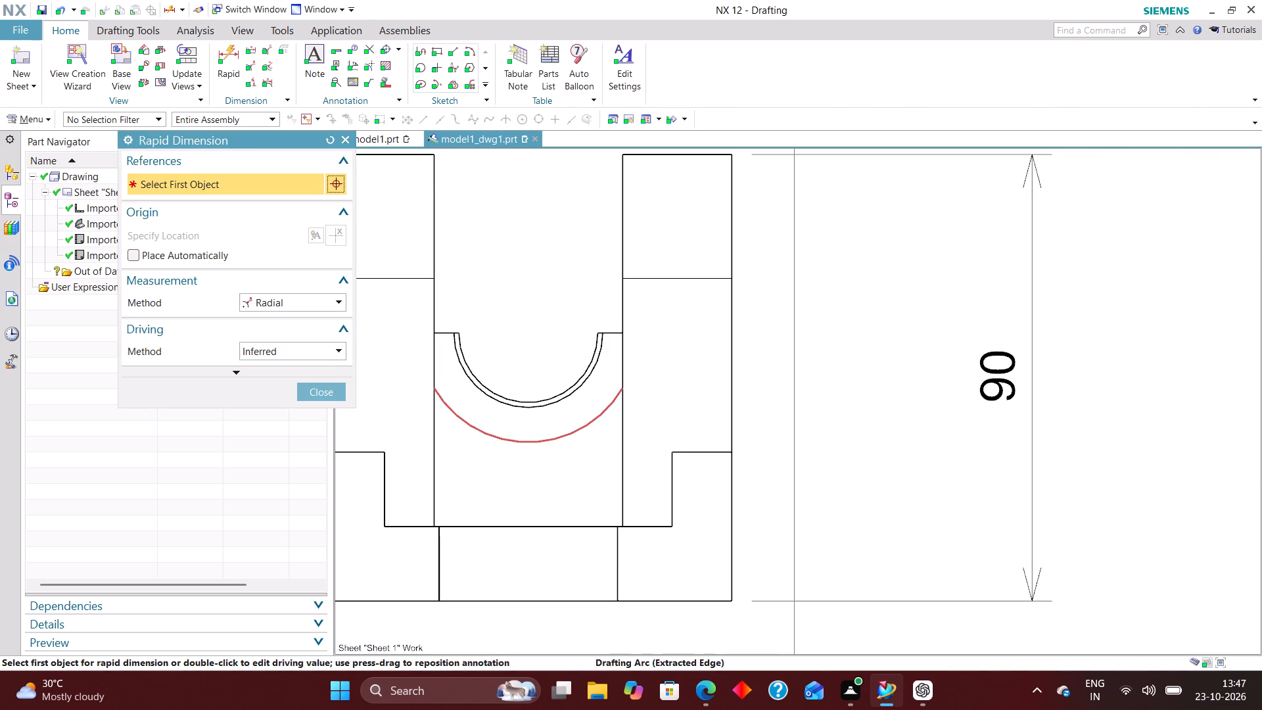
left_click(523, 444)
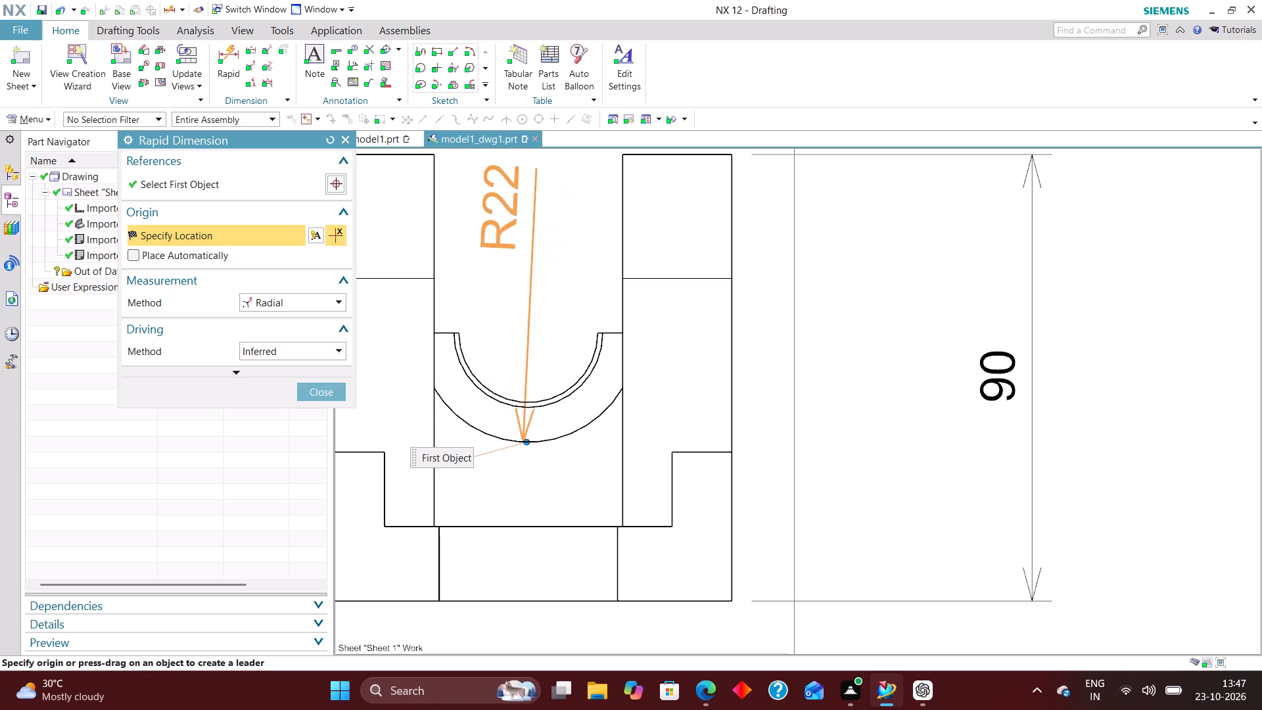
left_click(541, 218)
left_click(321, 391)
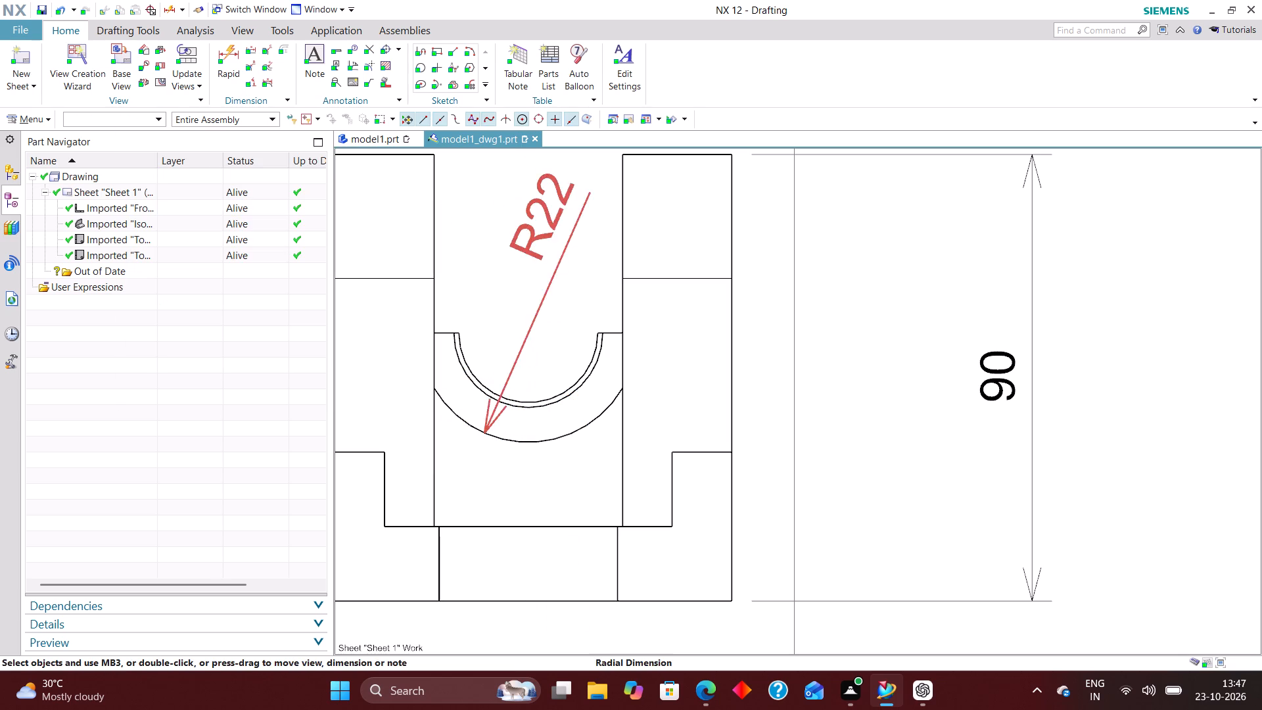
Add a radial dimension to the end view's inner, smaller cradle arc, placing it just above the arc between the uprights.
scroll(490, 406, "down", 6)
scroll(488, 466, "up", 3)
scroll(517, 436, "down", 5)
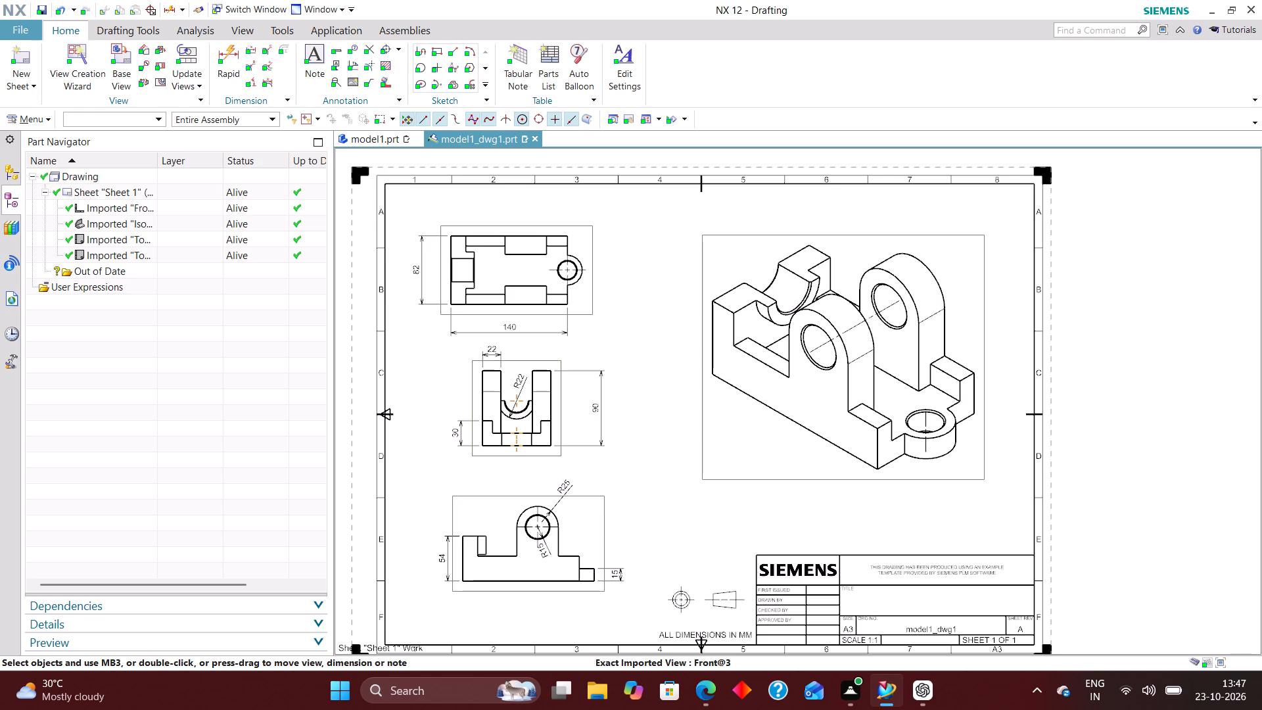
scroll(515, 412, "up", 4)
scroll(495, 418, "down", 2)
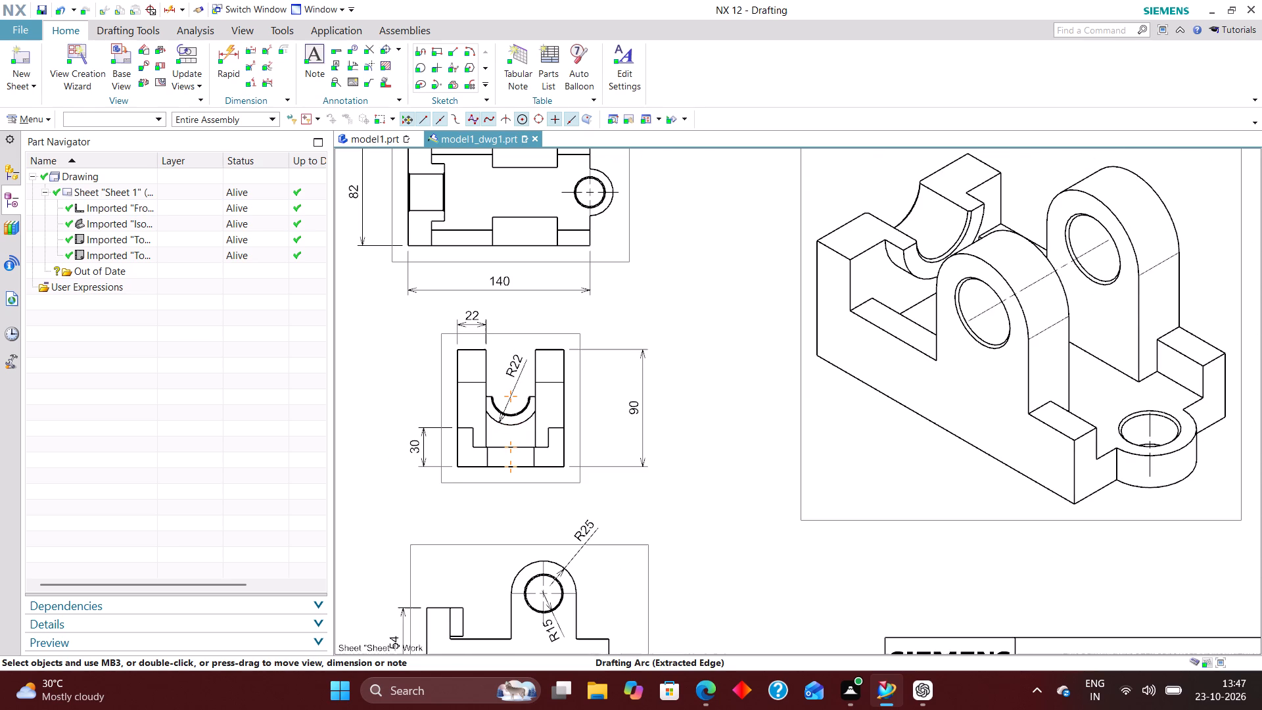
scroll(517, 378, "up", 2)
left_click(235, 53)
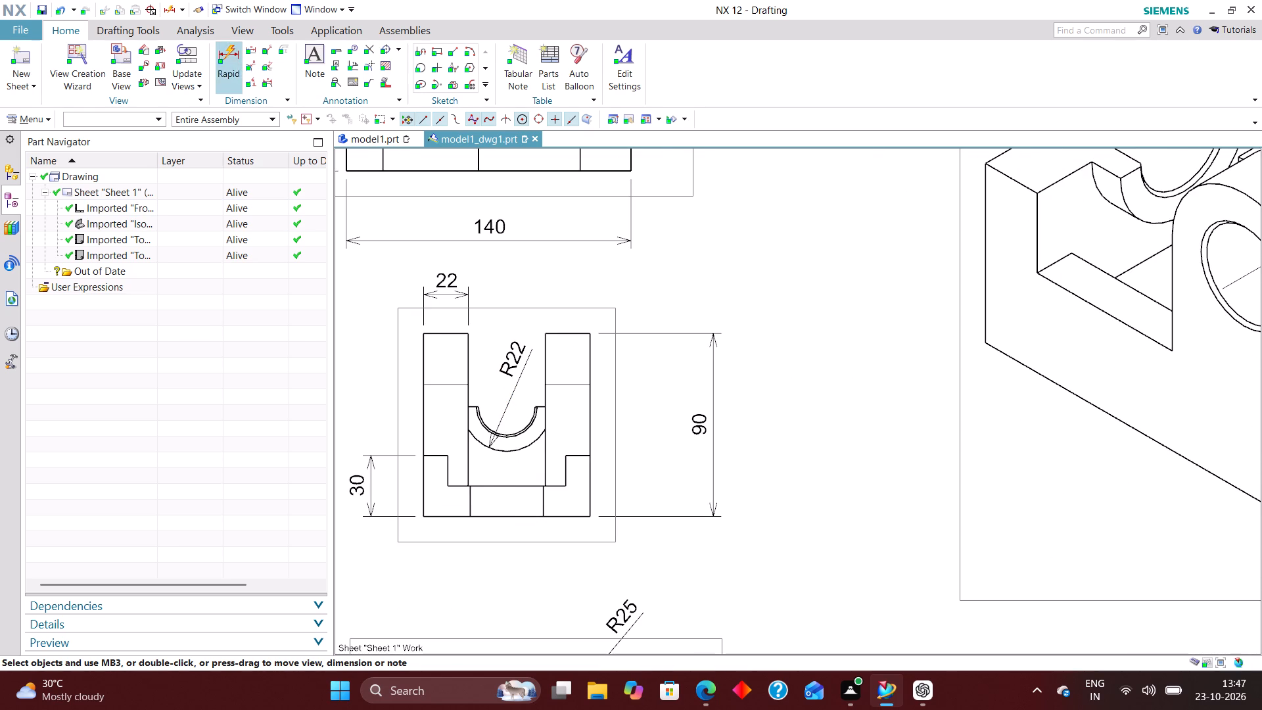
scroll(496, 442, "up", 4)
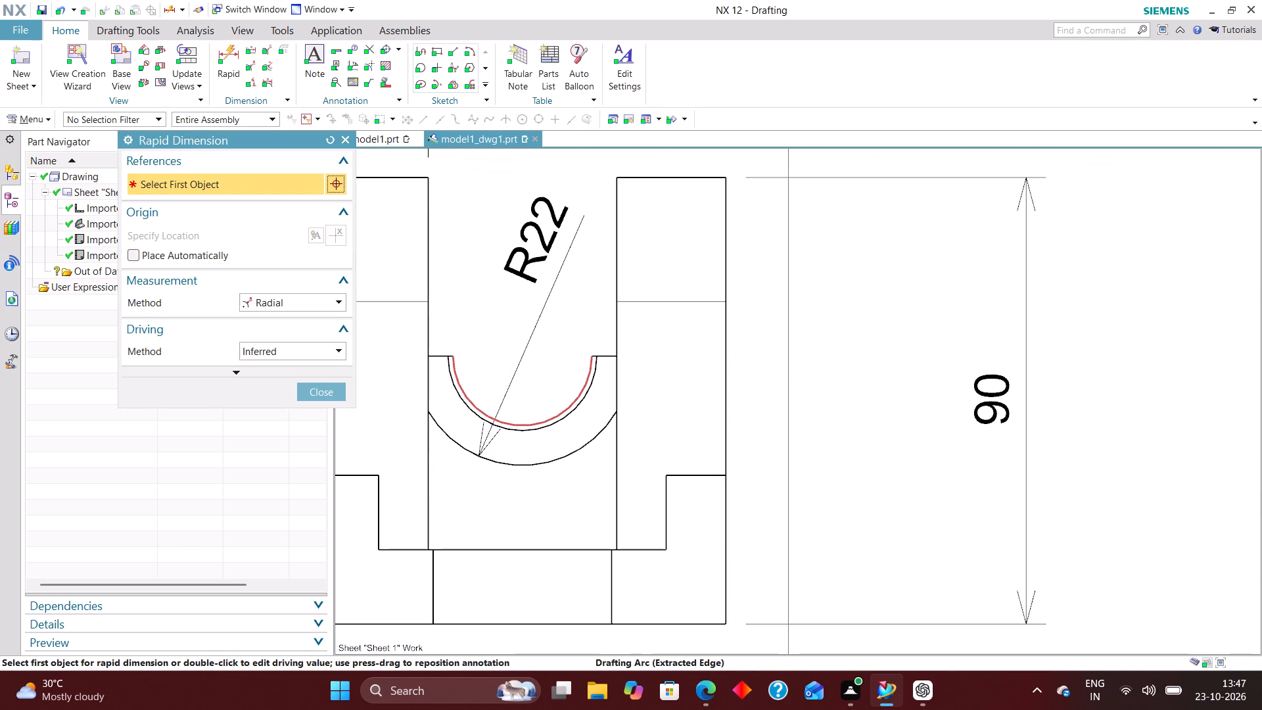
left_click(511, 424)
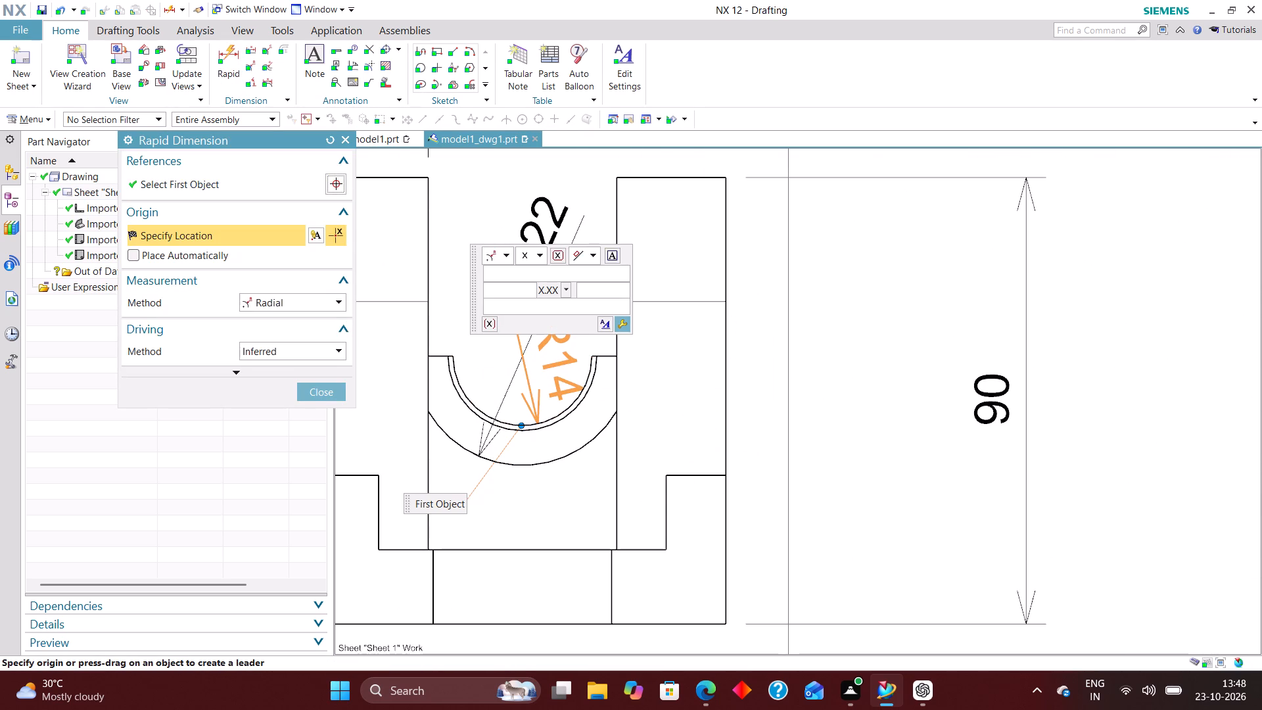
left_click(549, 347)
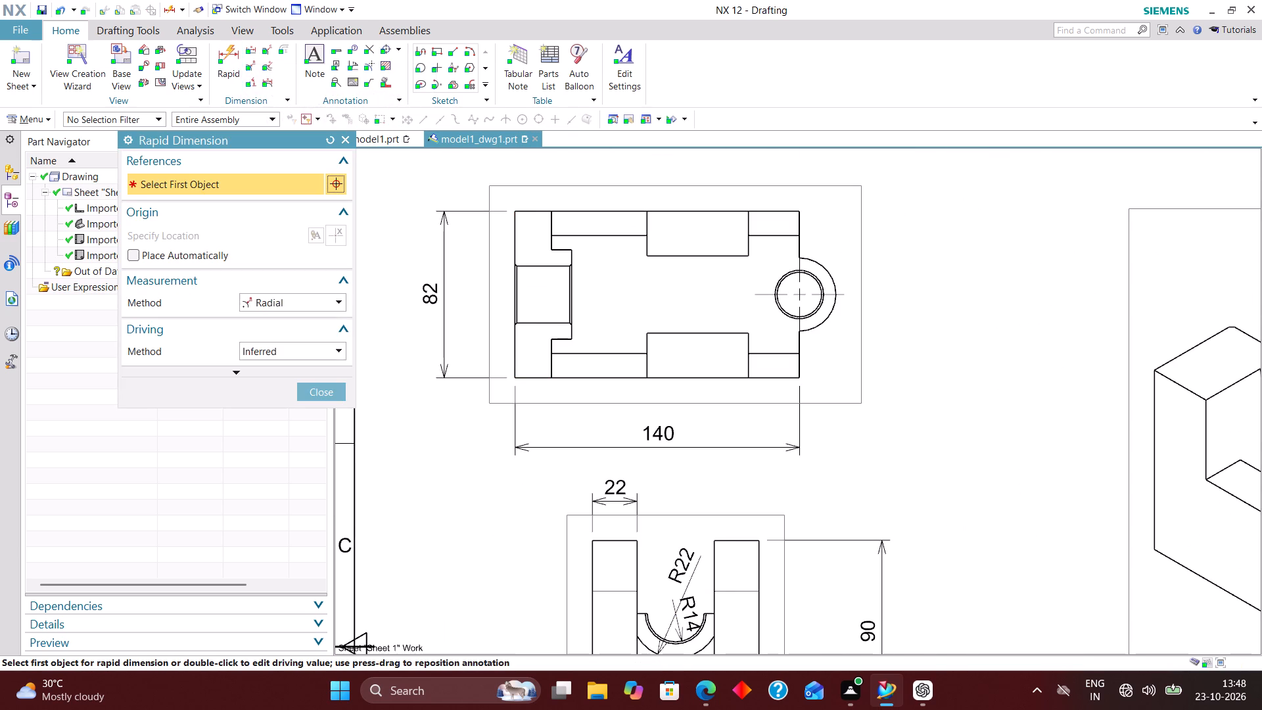
Using the Inferred method, dimension the narrow end wall's thickness along the top view's upper edge, placing it above the view border.
scroll(533, 367, "up", 2)
scroll(552, 414, "down", 4)
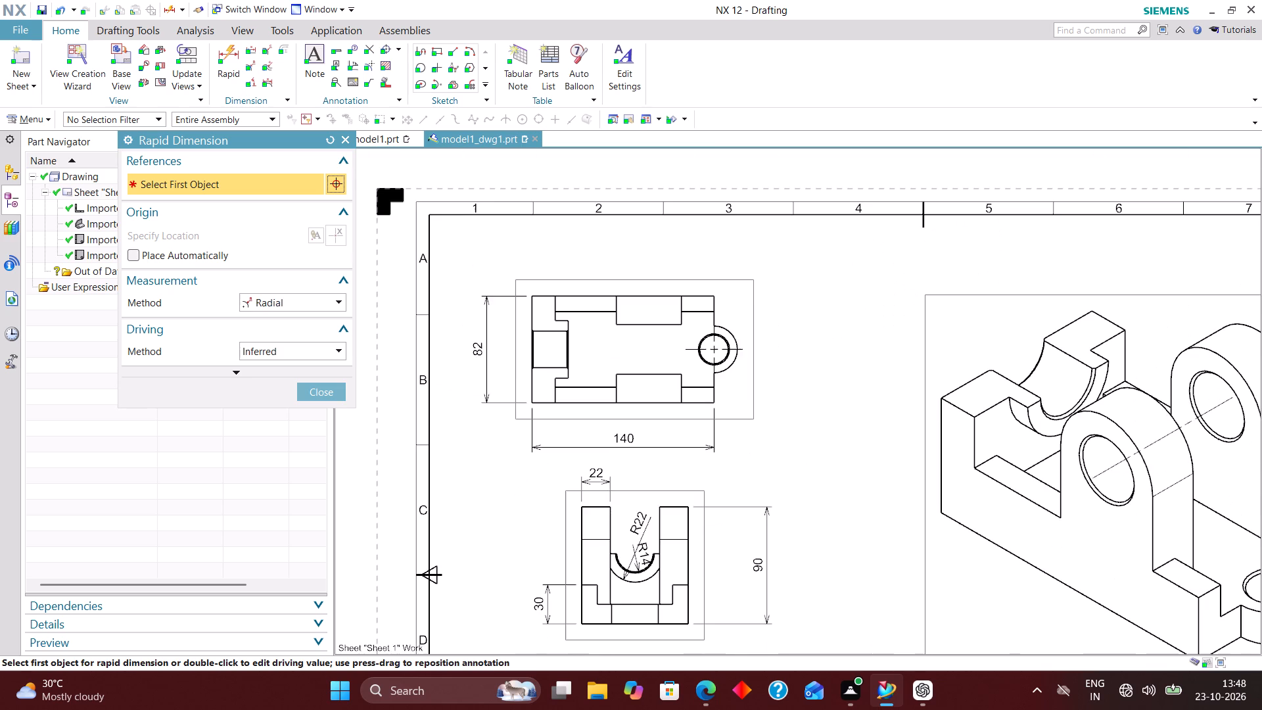
scroll(548, 417, "up", 4)
scroll(544, 452, "down", 4)
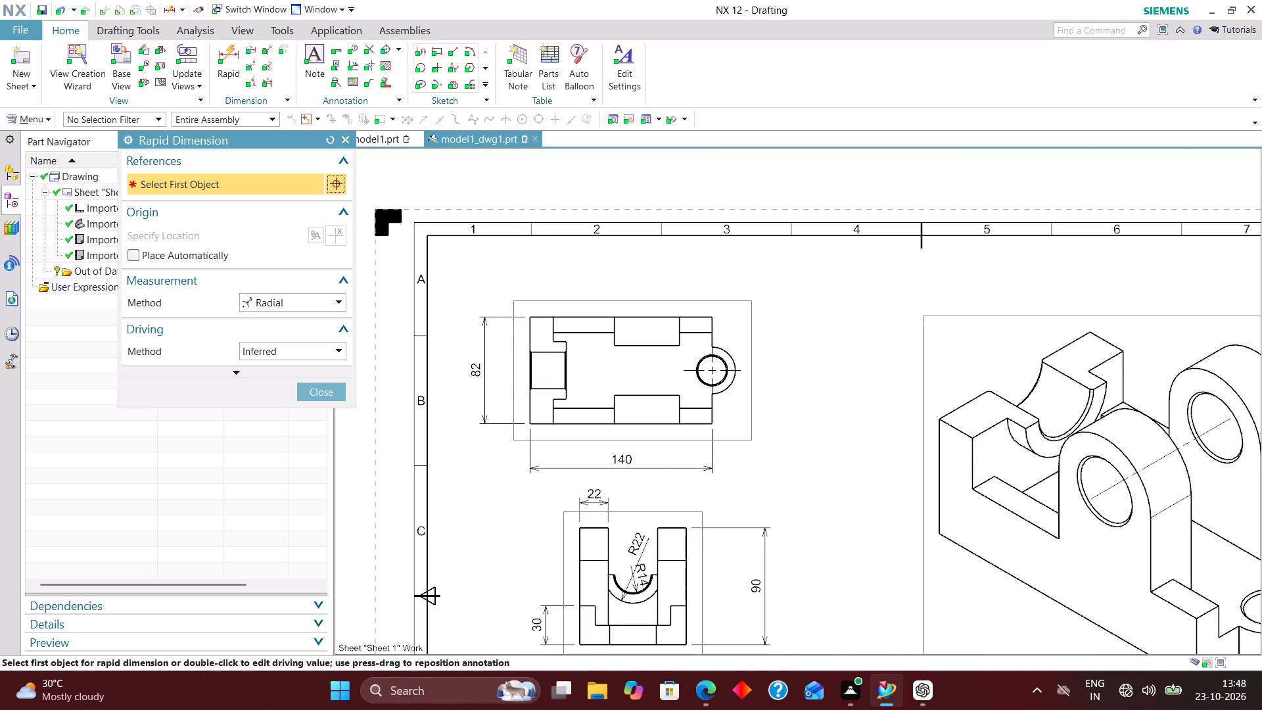
scroll(524, 327, "up", 5)
left_click(335, 302)
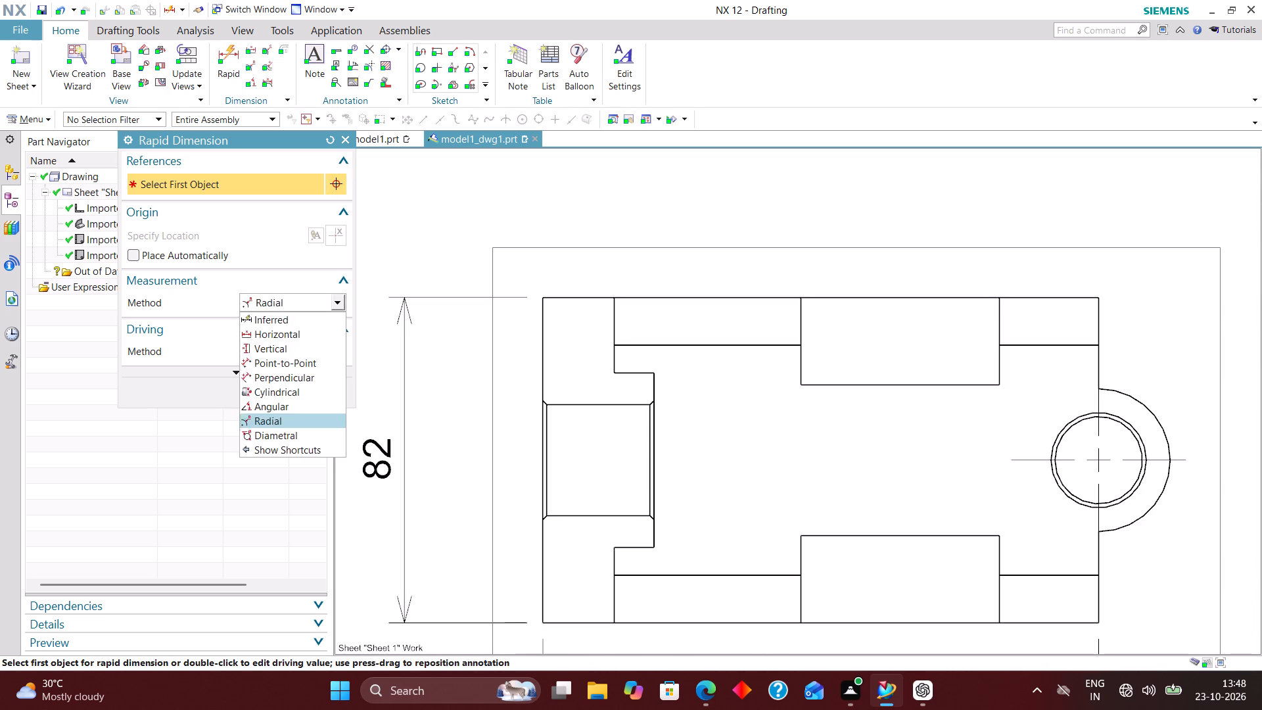
left_click(331, 318)
left_click(542, 295)
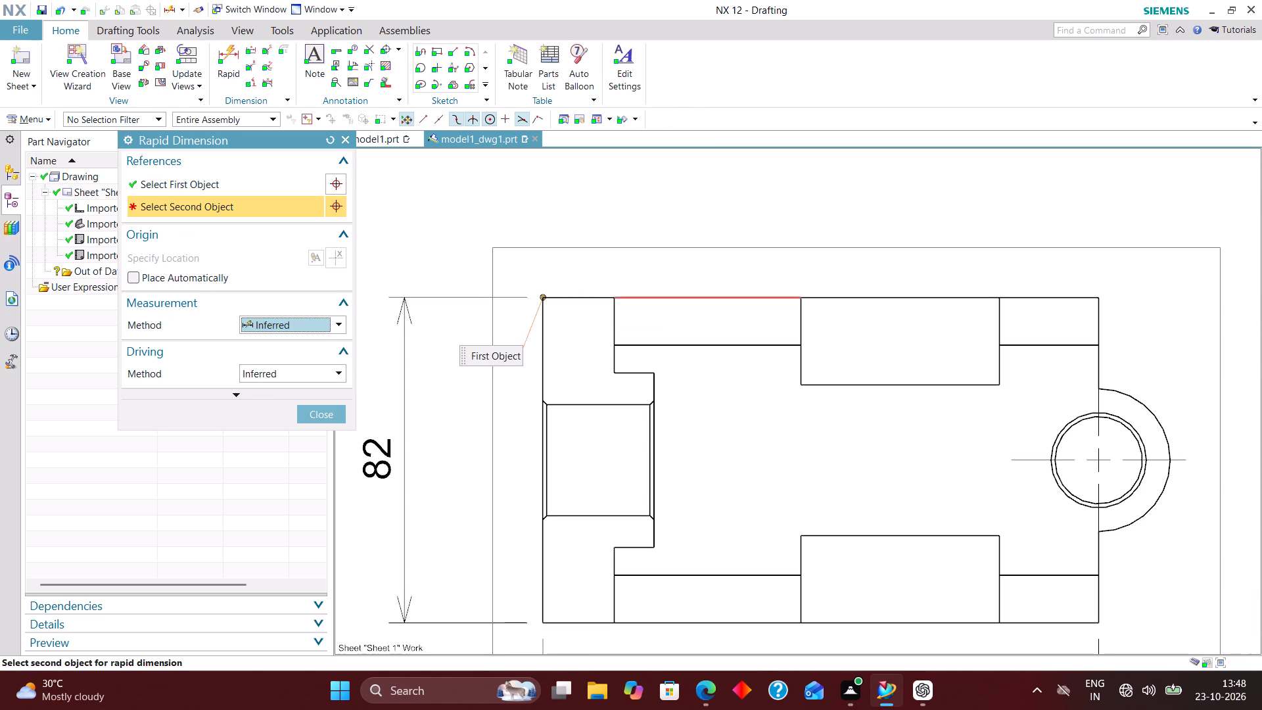
left_click(615, 296)
left_click(584, 180)
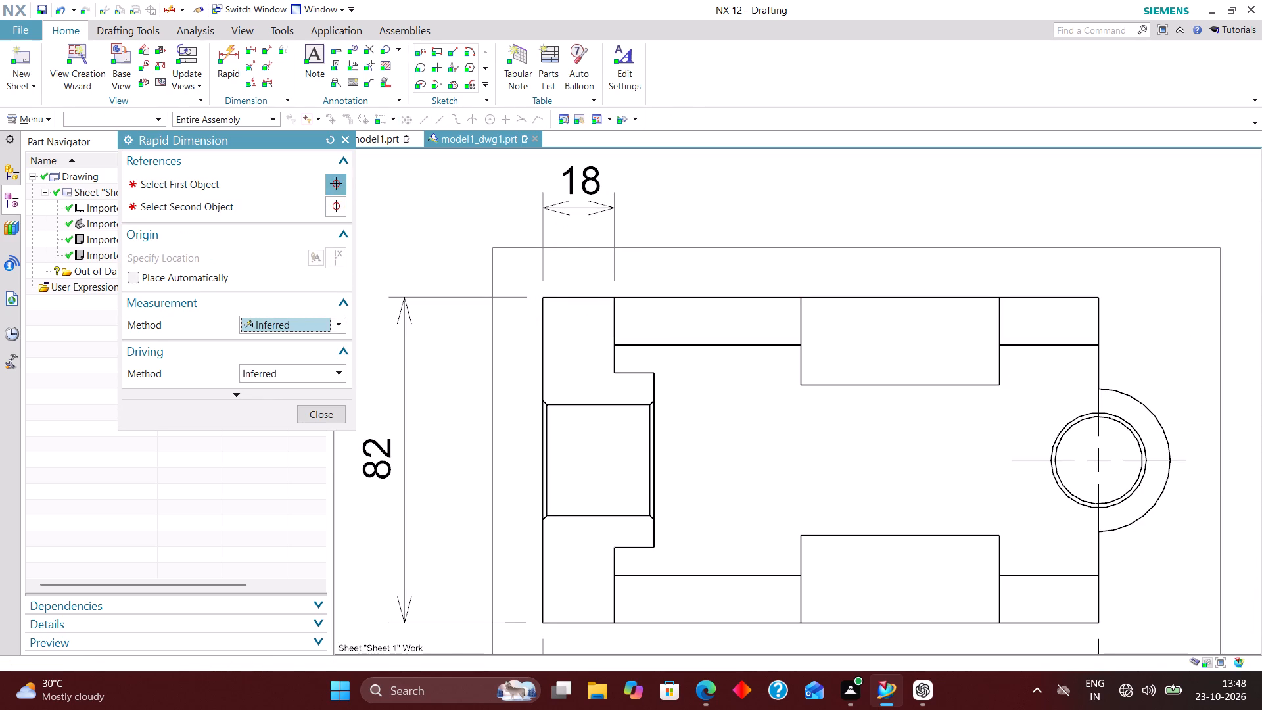
Dimension the cradle block's full depth in the top view between its two chamfer corners, placing it inside the cradle rectangle.
scroll(540, 406, "up", 5)
left_click(544, 393)
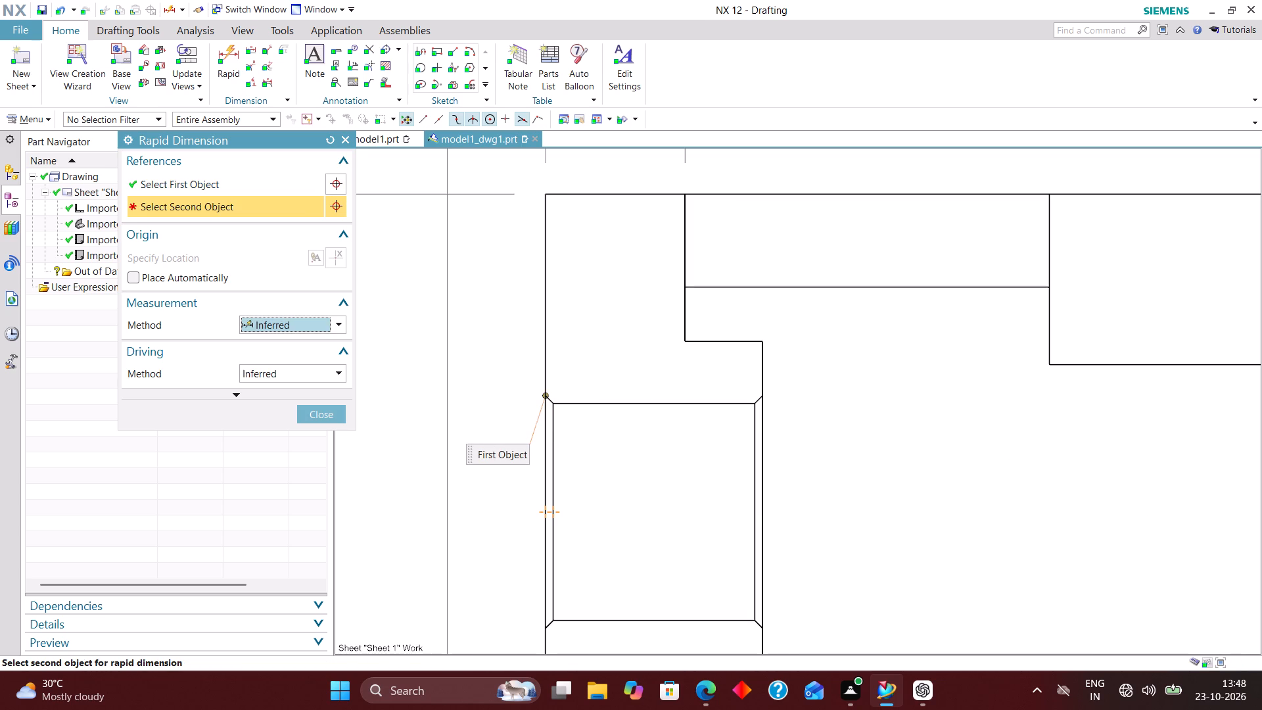
left_click(763, 398)
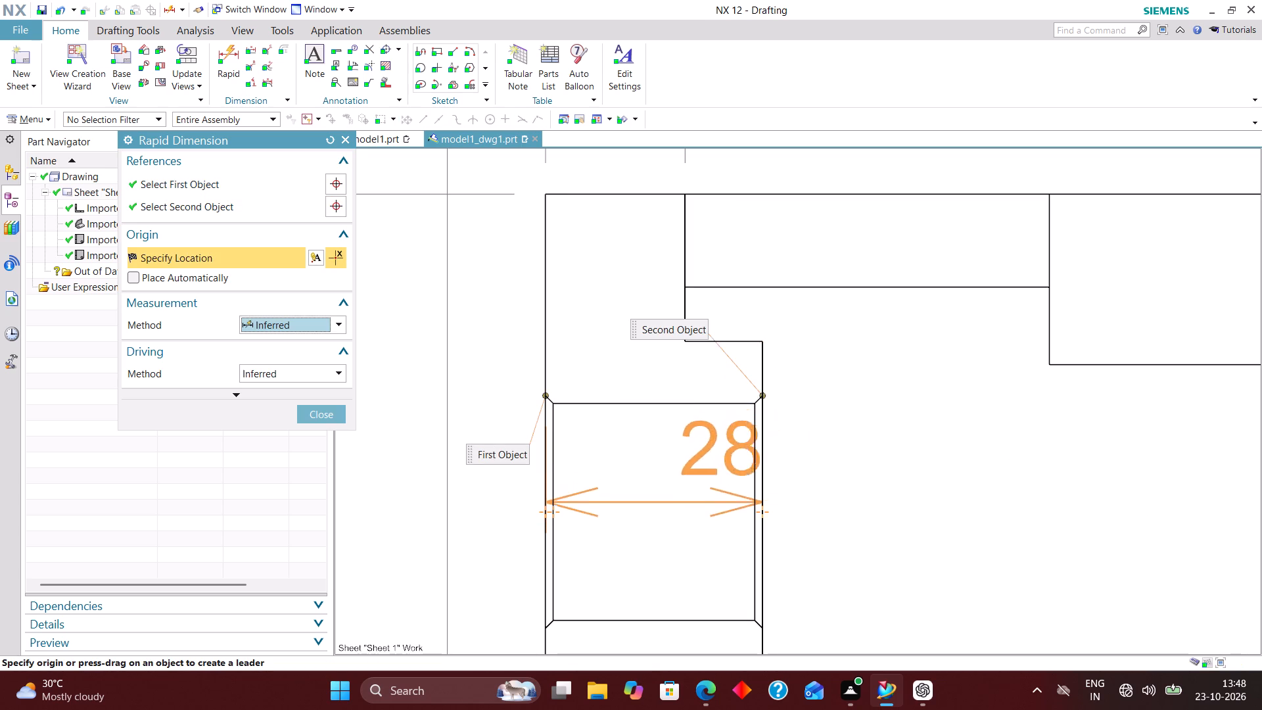
scroll(717, 448, "down", 4)
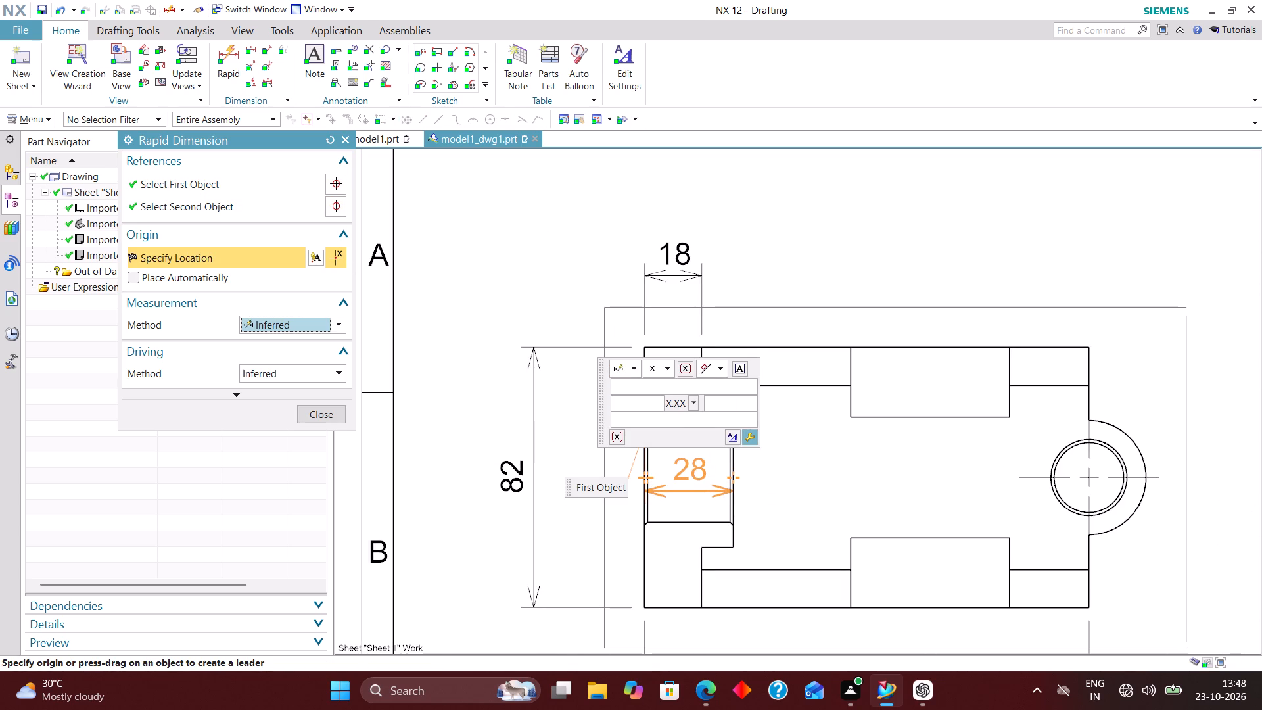
scroll(686, 479, "down", 3)
scroll(685, 483, "up", 5)
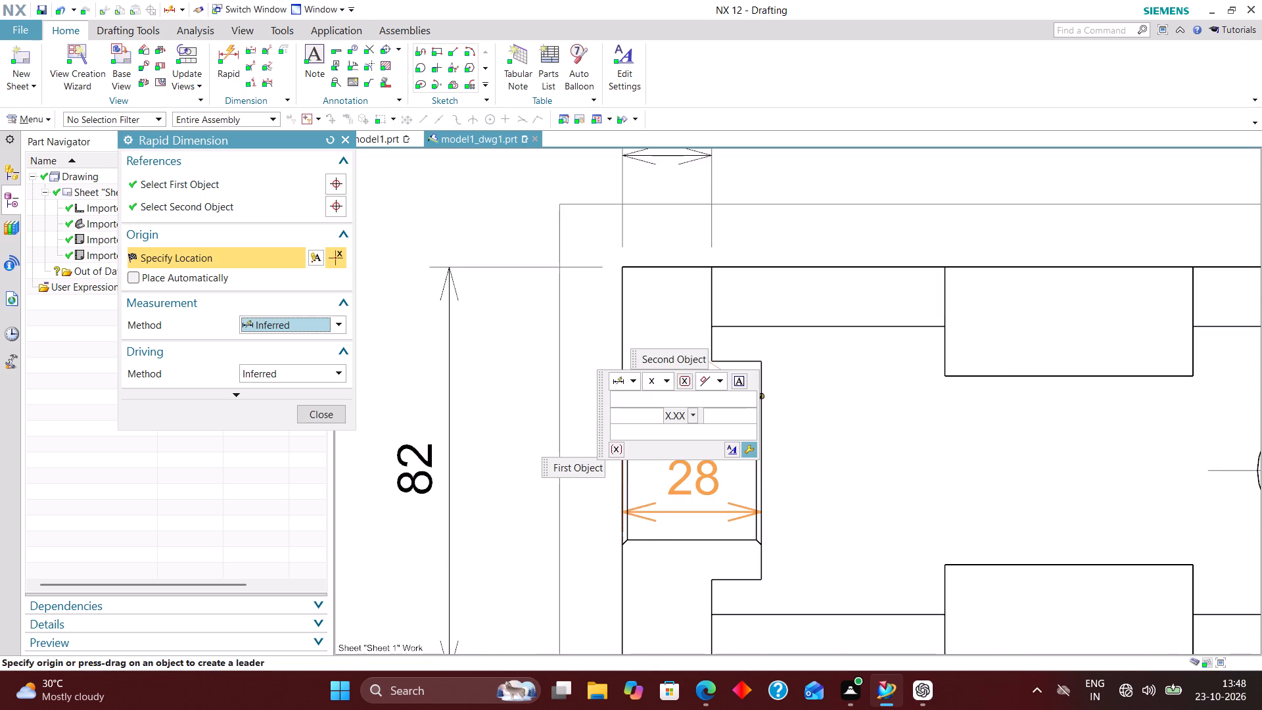
left_click(686, 457)
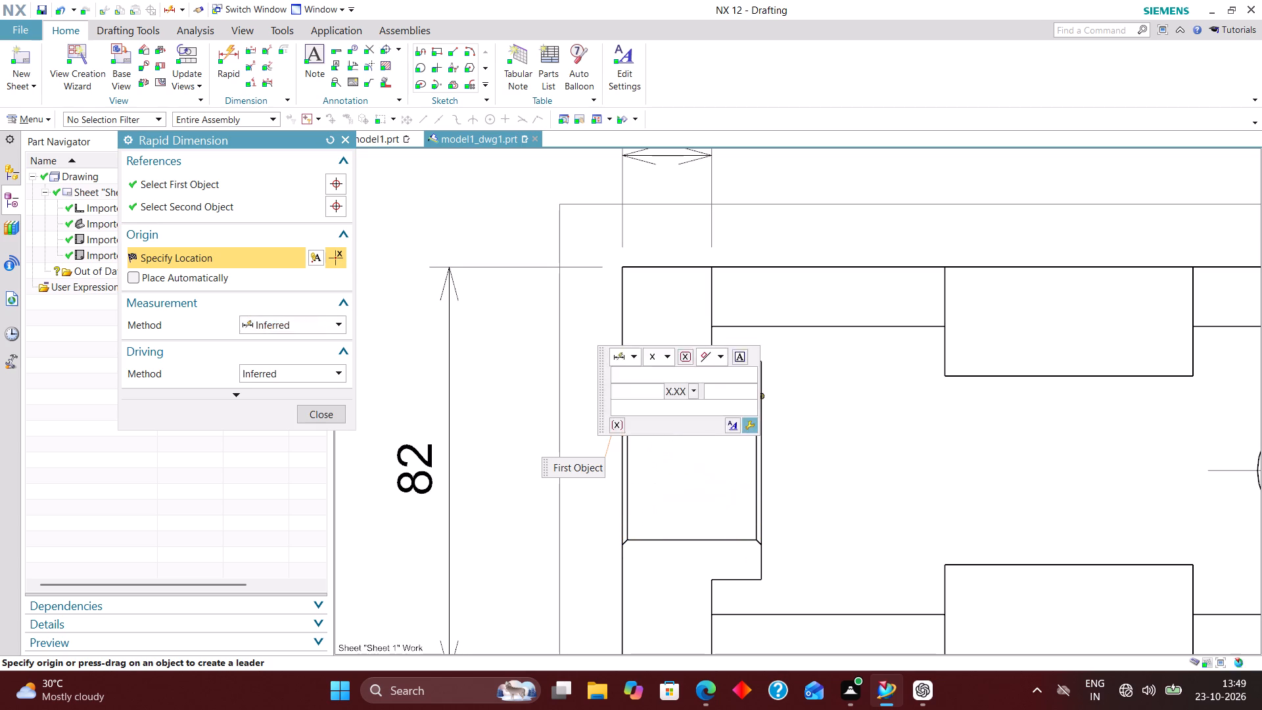
left_click(321, 413)
Examine the top and end views against the isometric view for features still lacking dimensions.
scroll(572, 408, "down", 1)
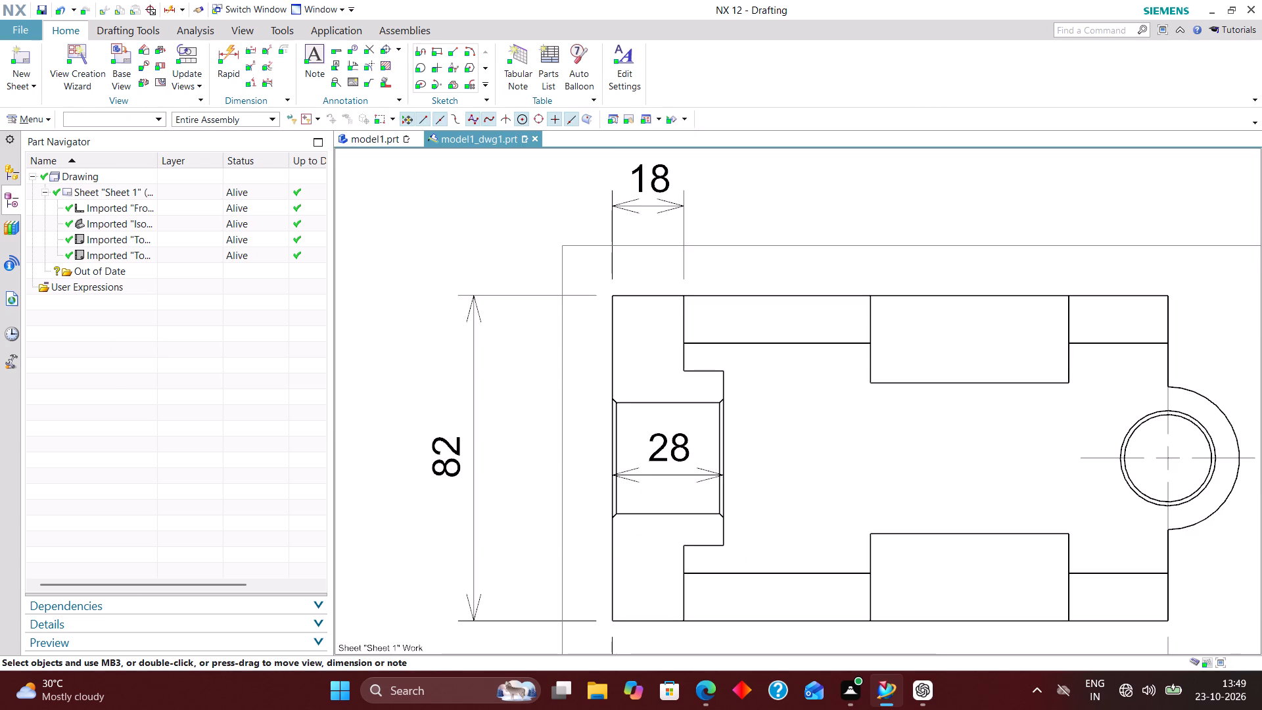
scroll(570, 396, "down", 3)
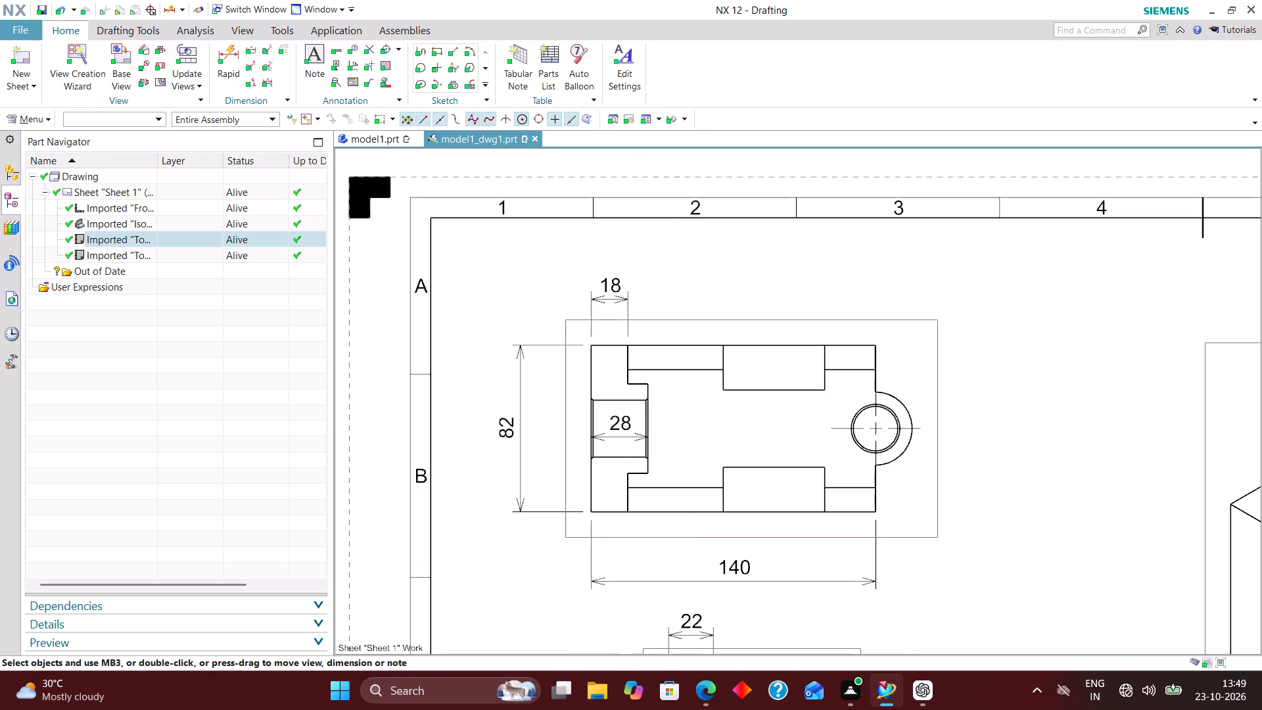
scroll(560, 400, "down", 3)
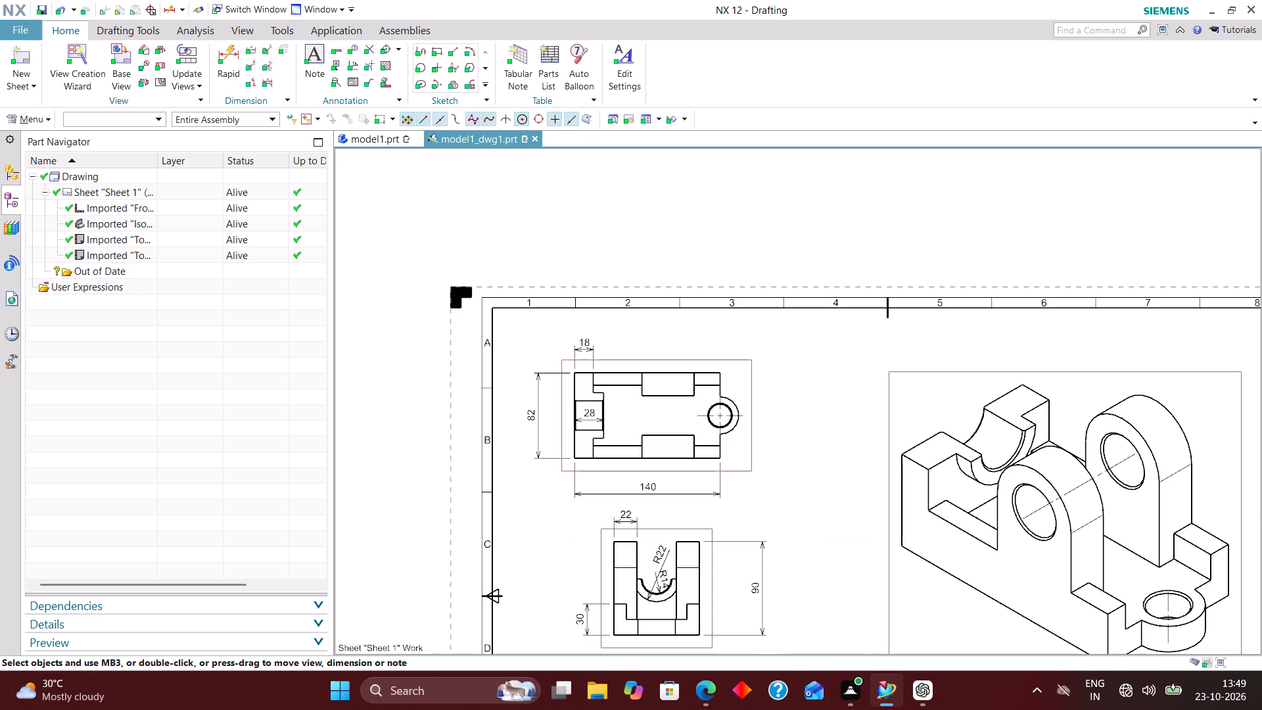
scroll(567, 364, "down", 2)
scroll(628, 454, "up", 3)
right_click_drag(770, 446, 411, 449)
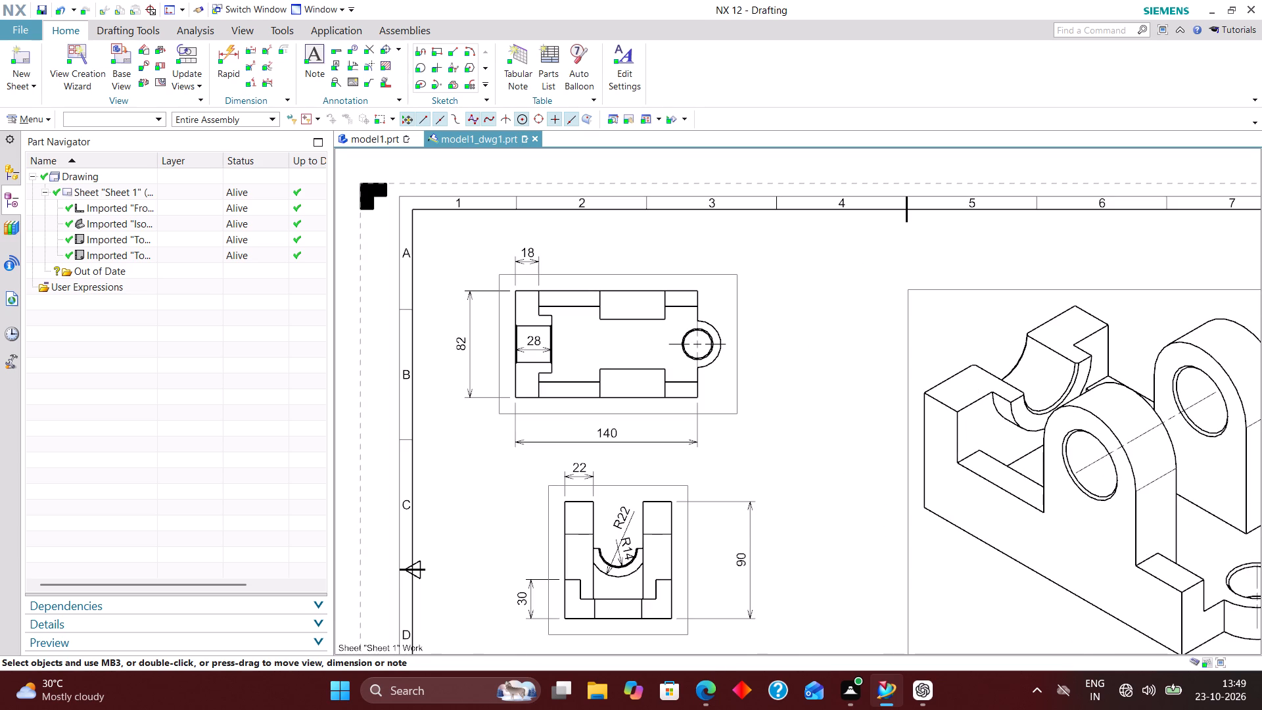
scroll(709, 427, "down", 4)
scroll(782, 557, "up", 3)
scroll(684, 548, "down", 1)
scroll(666, 402, "up", 2)
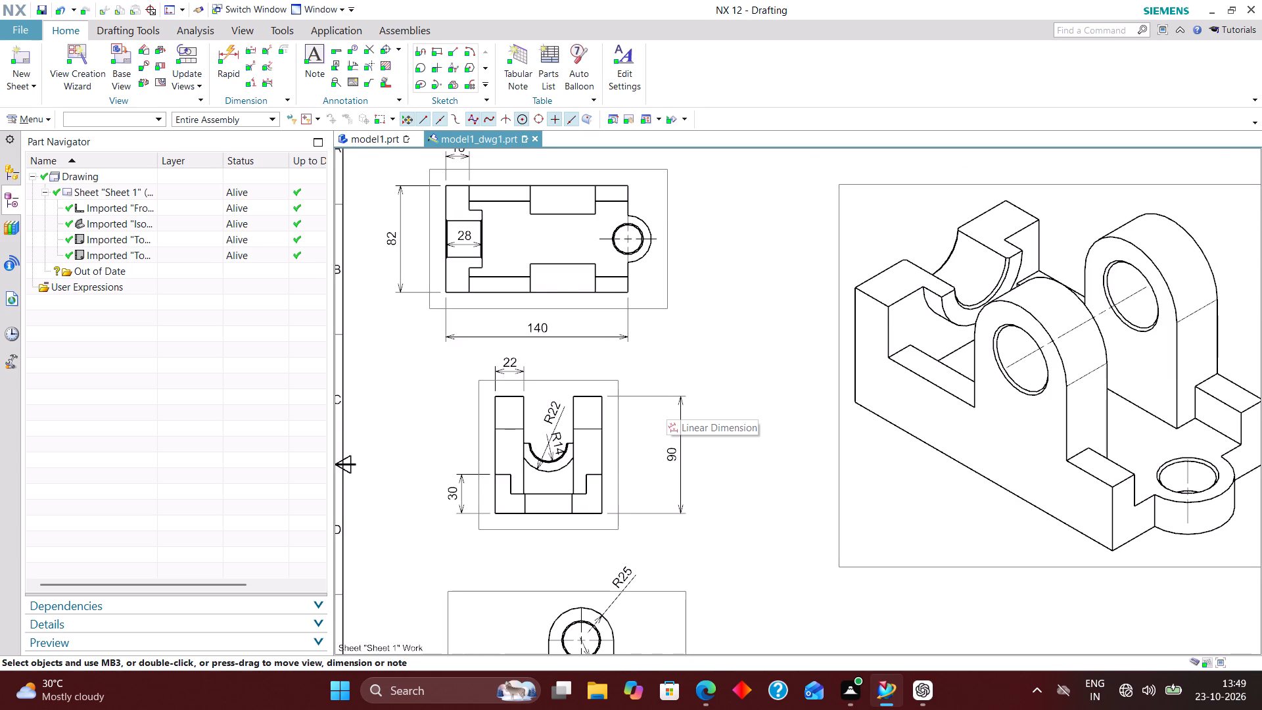
scroll(672, 392, "down", 1)
scroll(689, 333, "up", 2)
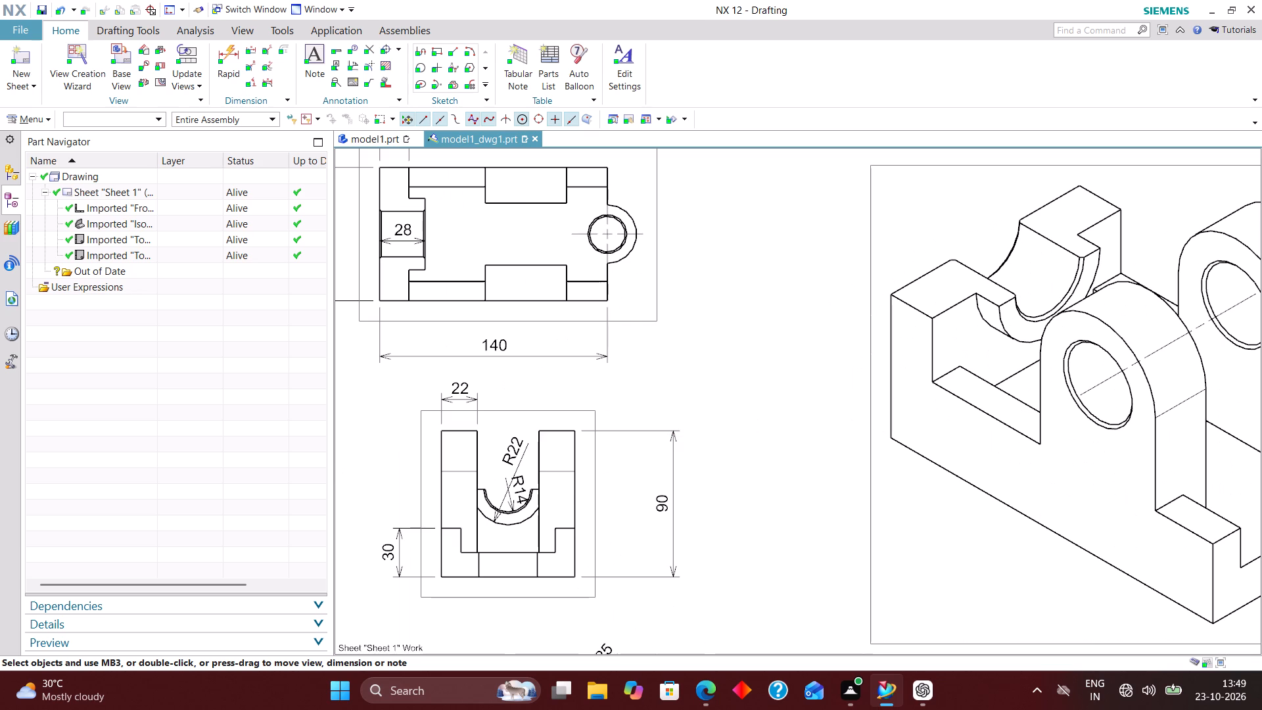
scroll(693, 358, "down", 1)
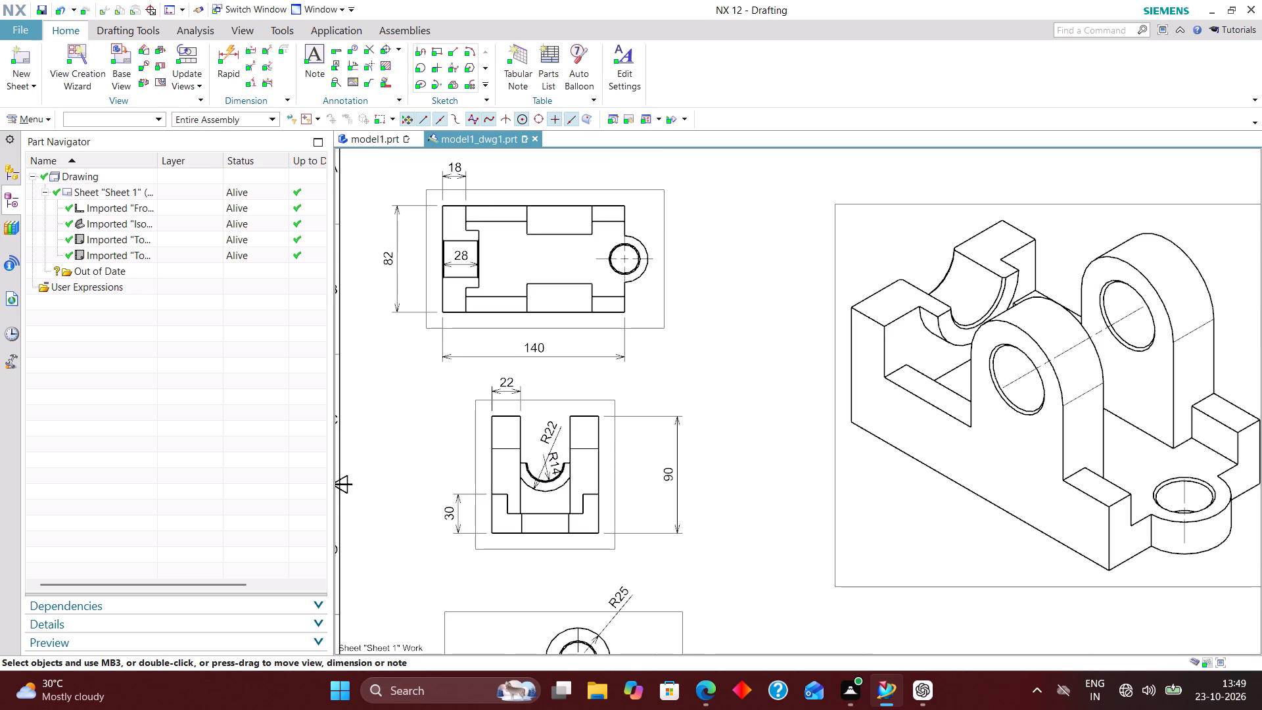
scroll(636, 287, "up", 4)
scroll(659, 325, "down", 3)
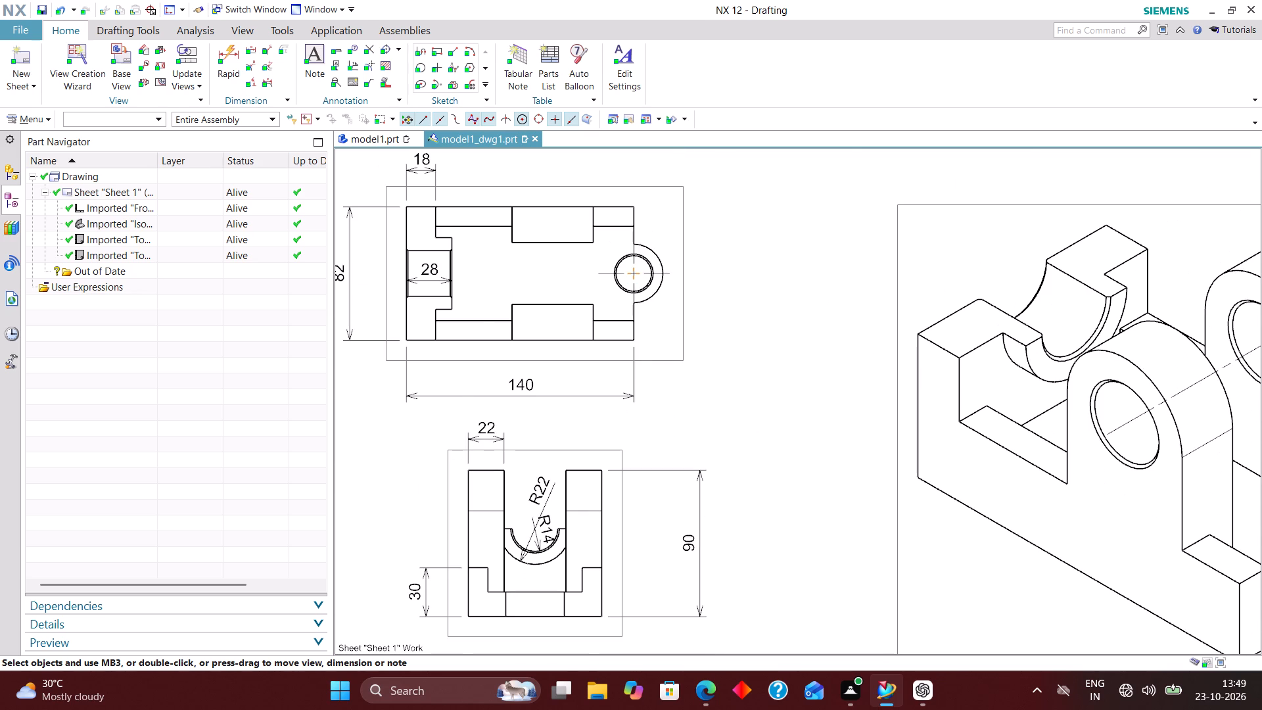
Dimension the lower side rail's width at the lug end of the top view, placing it beside the rail.
scroll(670, 344, "down", 1)
scroll(636, 328, "up", 3)
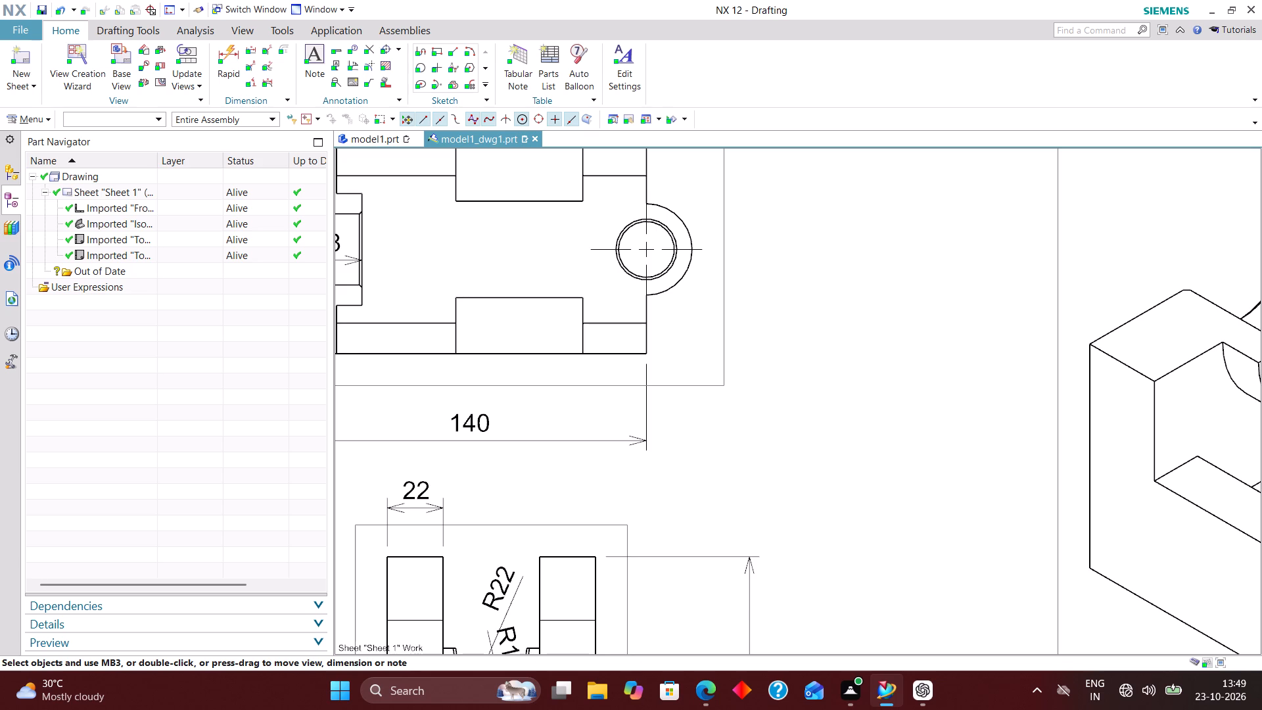
left_click(222, 51)
scroll(612, 343, "up", 3)
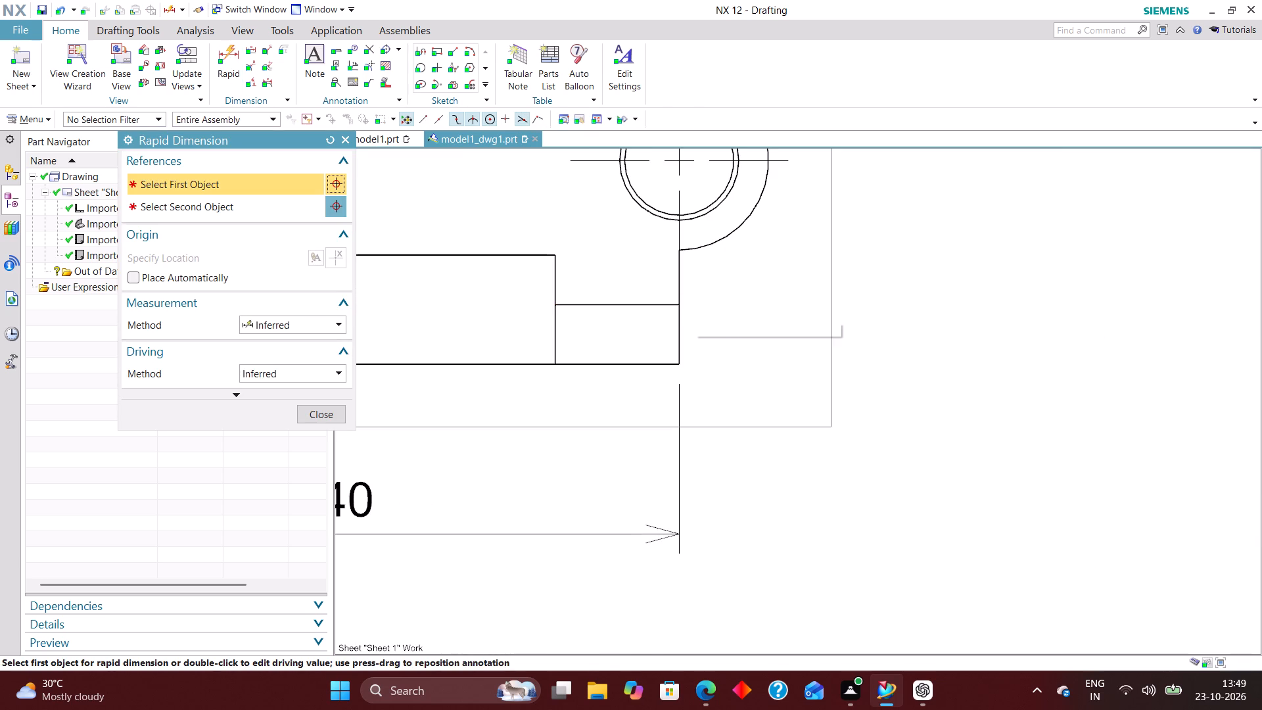
left_click(677, 306)
left_click(678, 361)
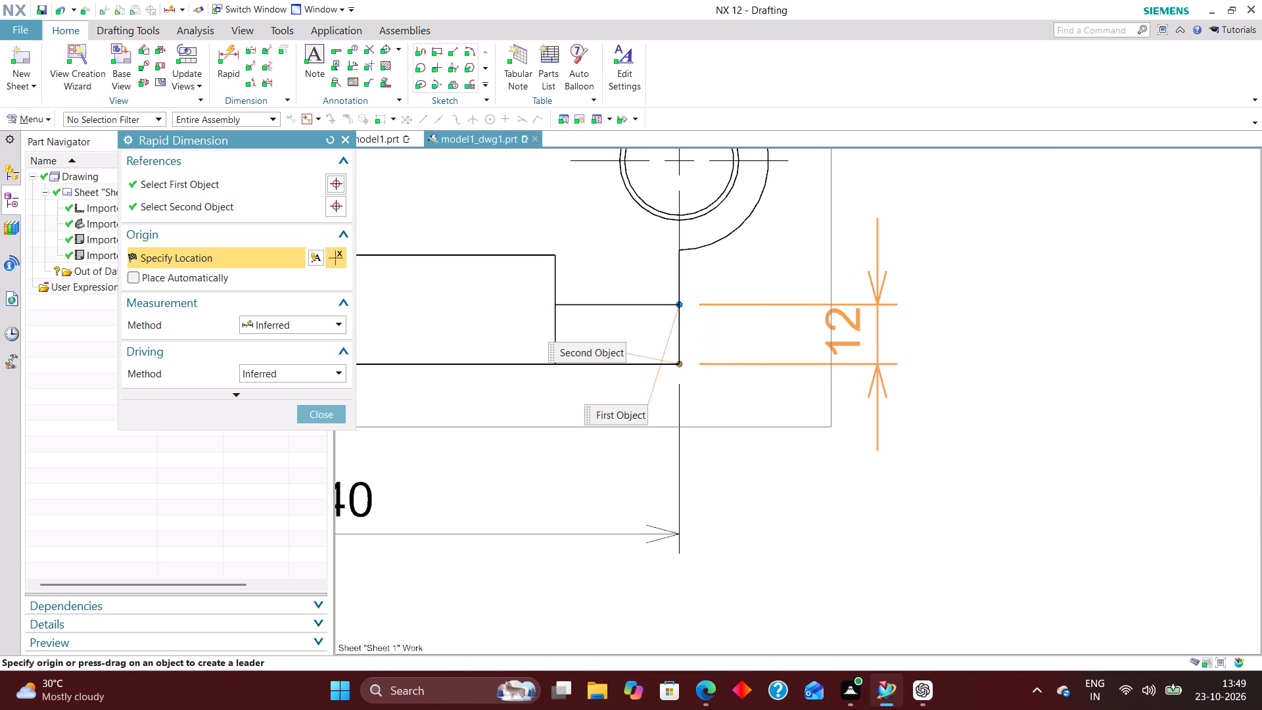
left_click(766, 333)
Dimension the upper side rail's width at the lug end of the top view, placing it beside the rail.
scroll(780, 479, "down", 5)
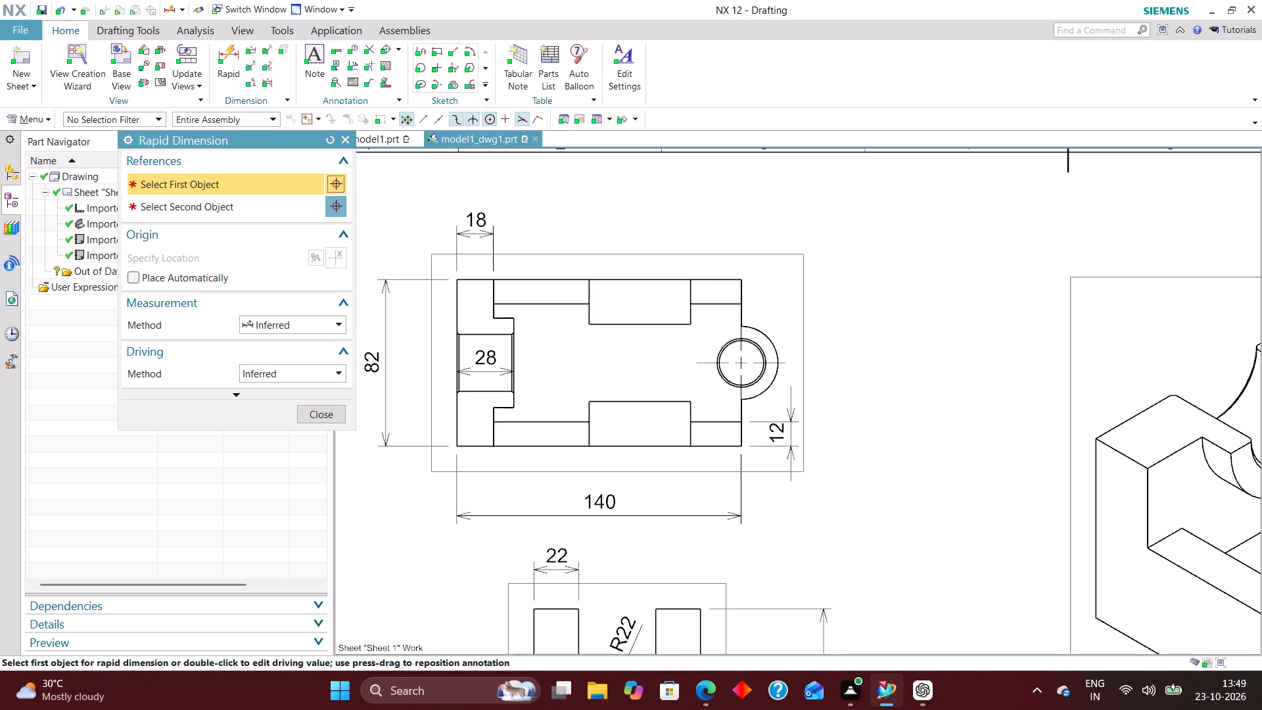
scroll(774, 556, "down", 1)
scroll(749, 328, "up", 4)
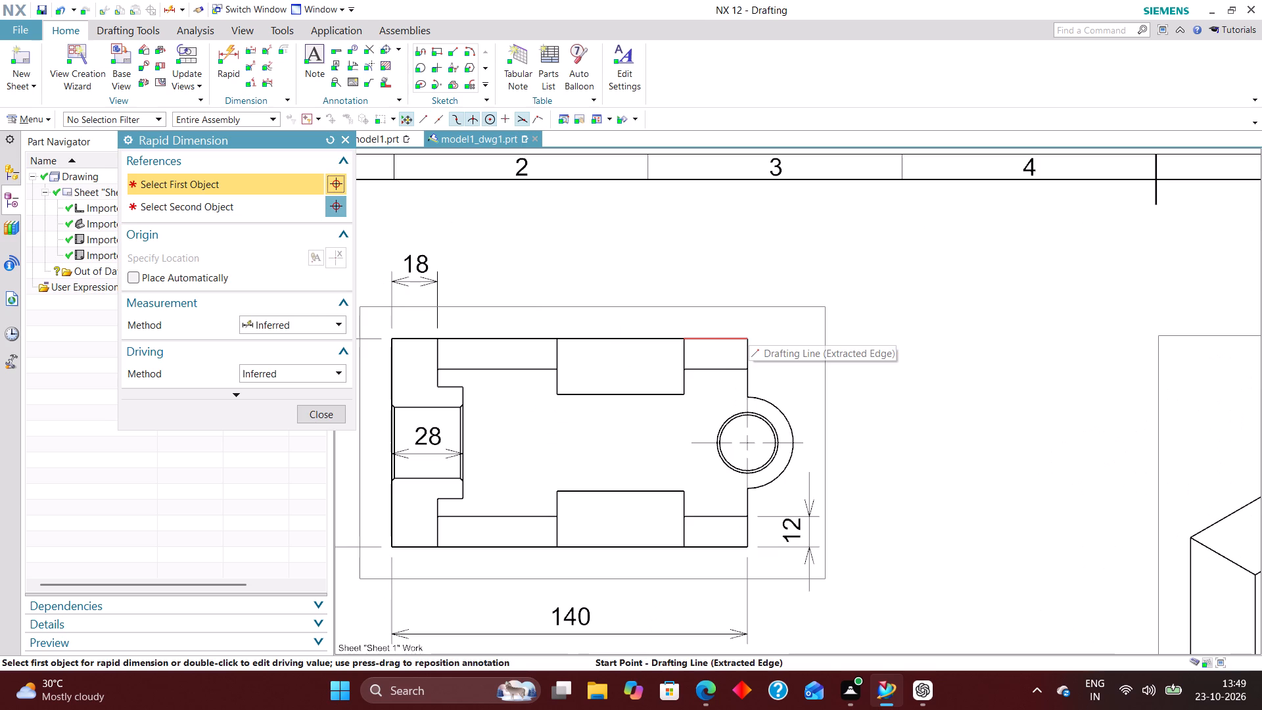
left_click(748, 339)
left_click(749, 367)
left_click(810, 361)
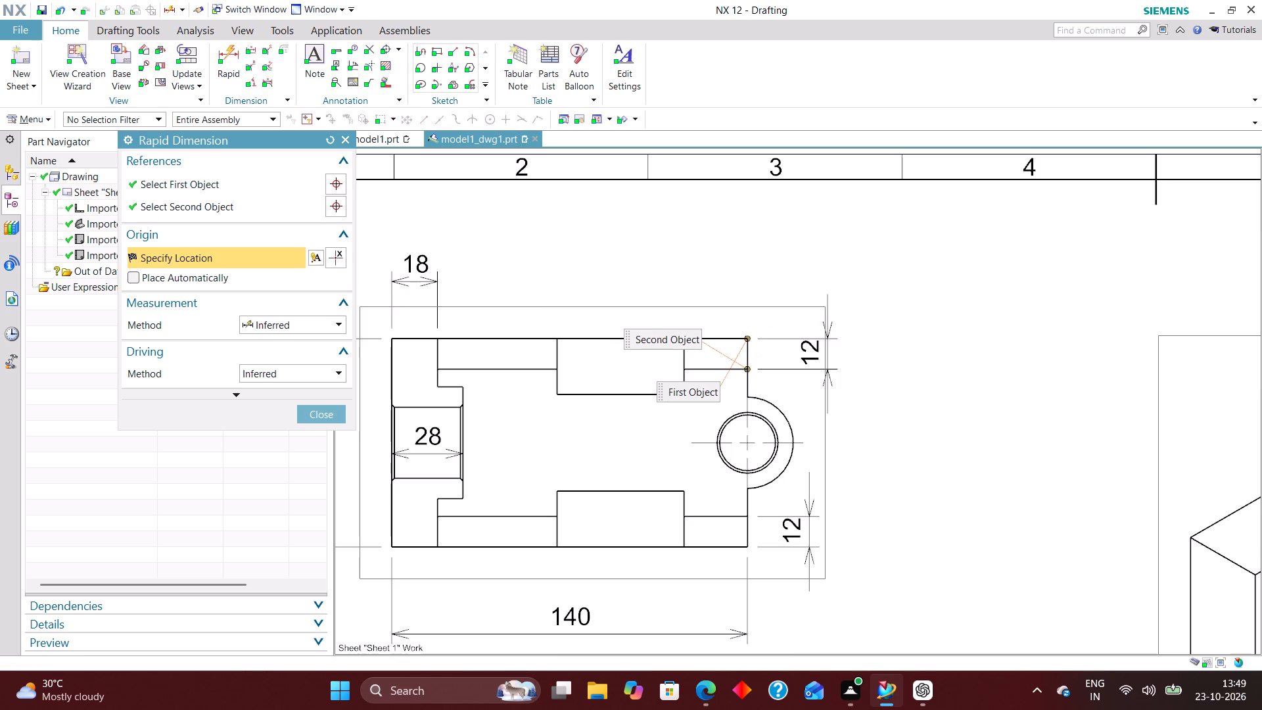
Review the top, end and side views across the sheet for remaining features to dimension.
scroll(777, 390, "down", 6)
scroll(764, 518, "up", 4)
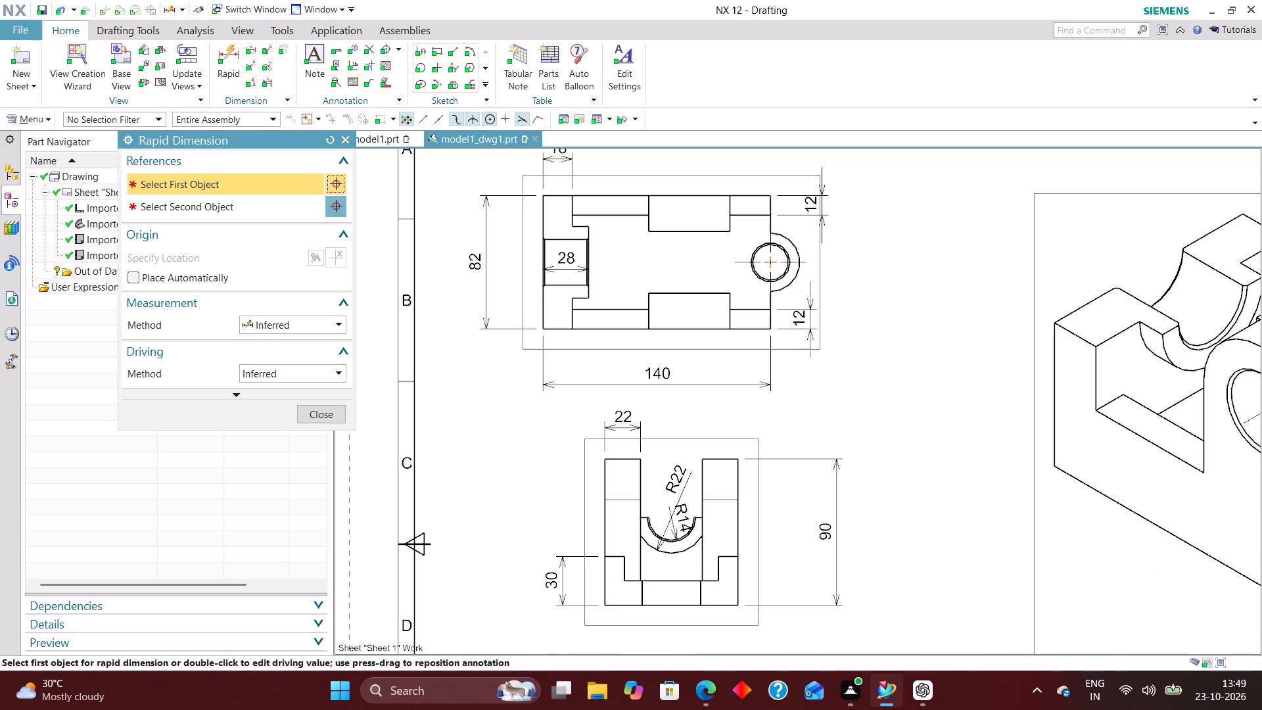
scroll(722, 437, "down", 2)
scroll(732, 540, "up", 2)
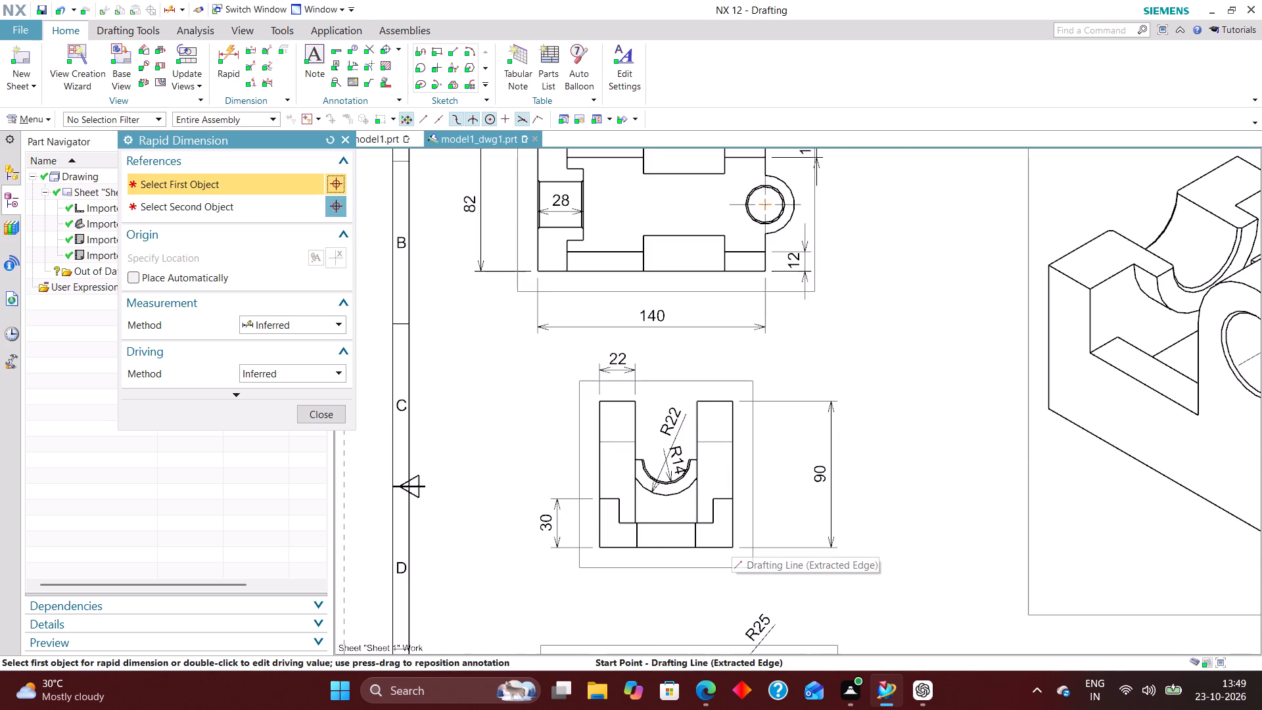
scroll(705, 413, "down", 4)
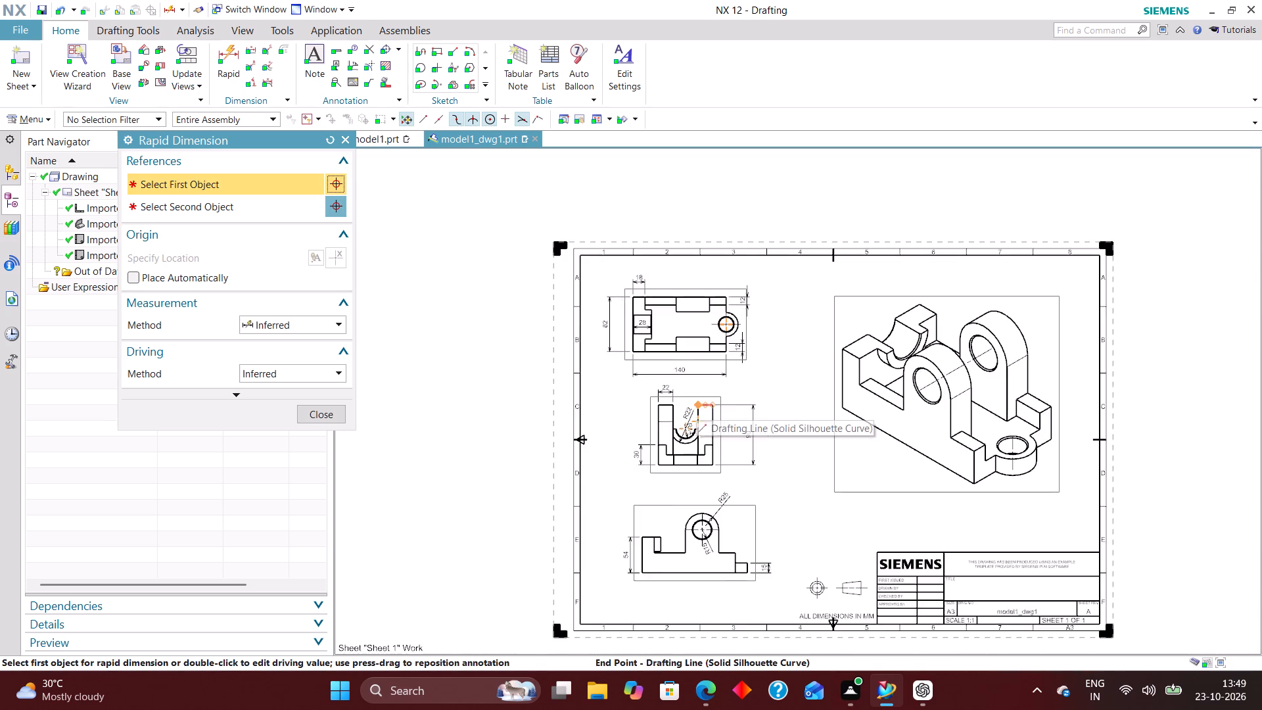
scroll(692, 483, "up", 4)
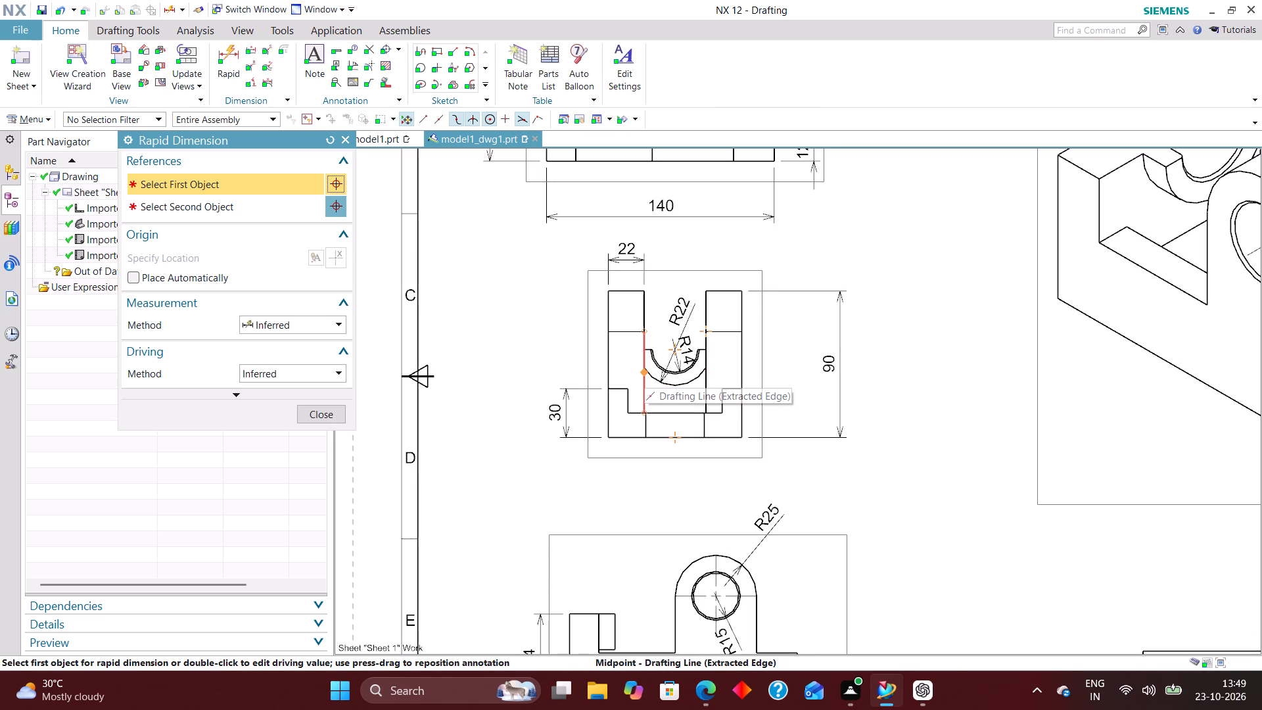
scroll(624, 369, "down", 3)
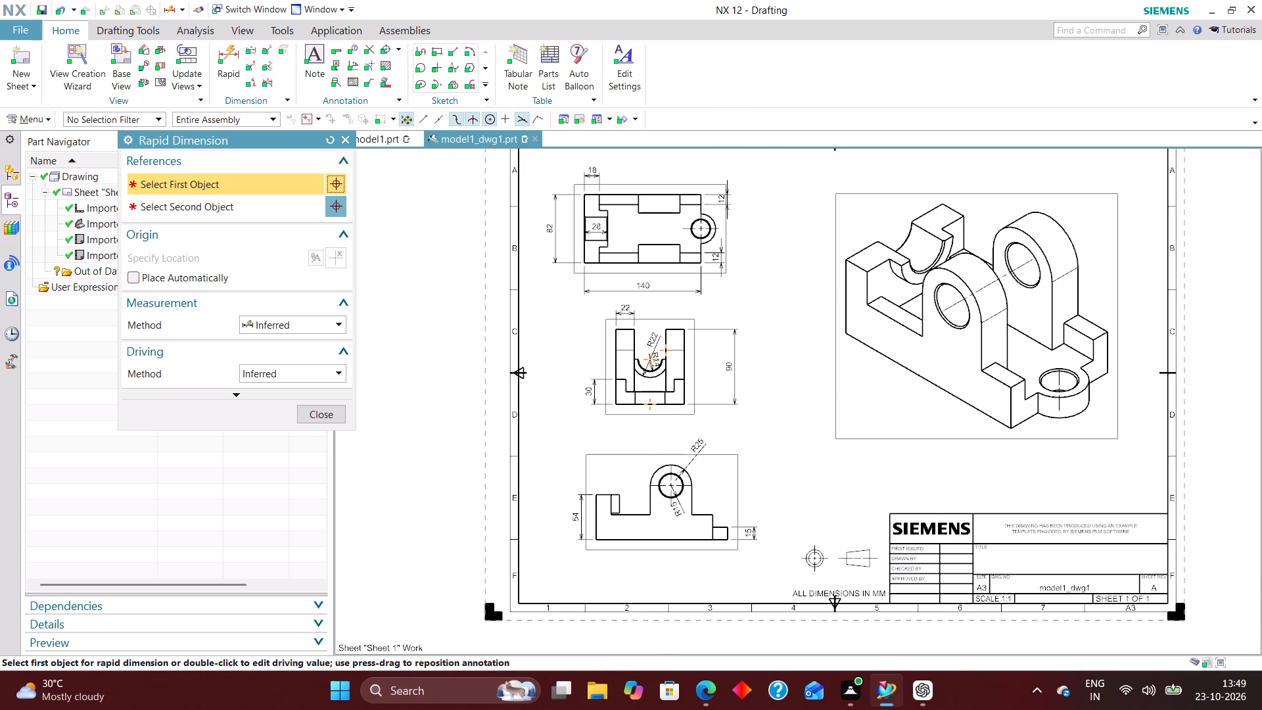
Dimension the vertical height of the step in the end view's base with Rapid Dimension, placing it inside the view.
scroll(695, 531, "up", 6)
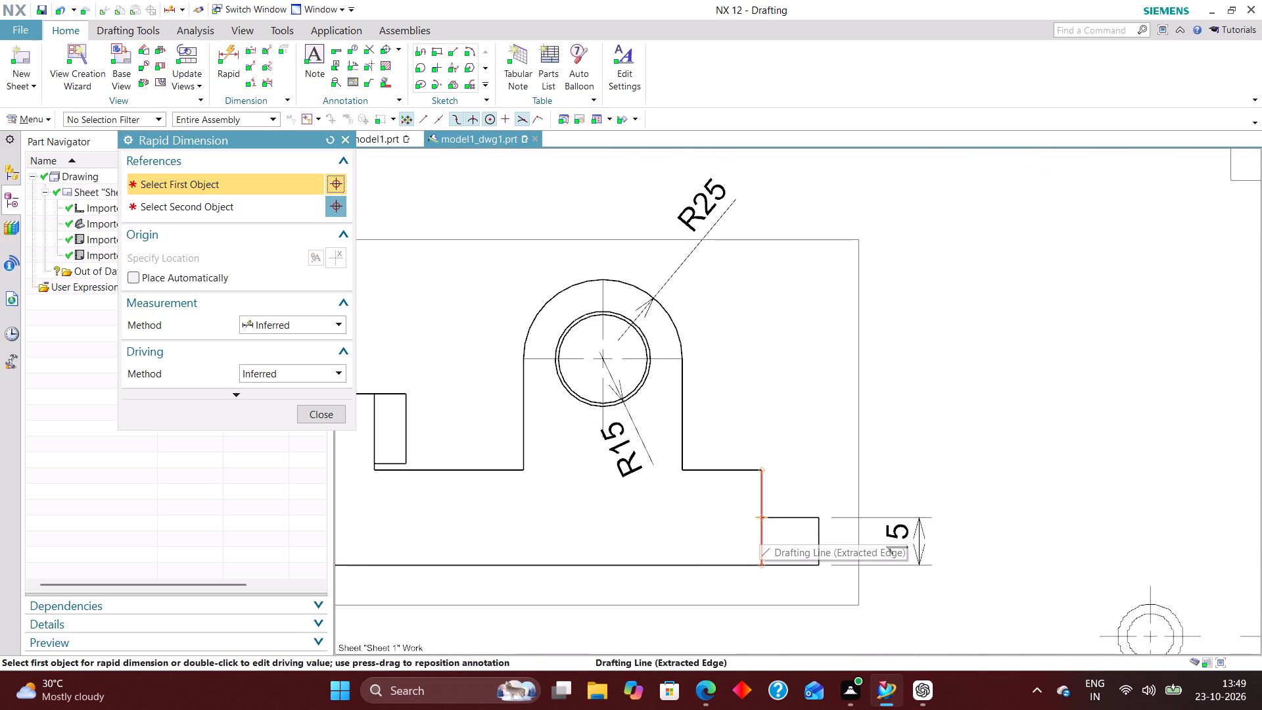
scroll(759, 528, "down", 4)
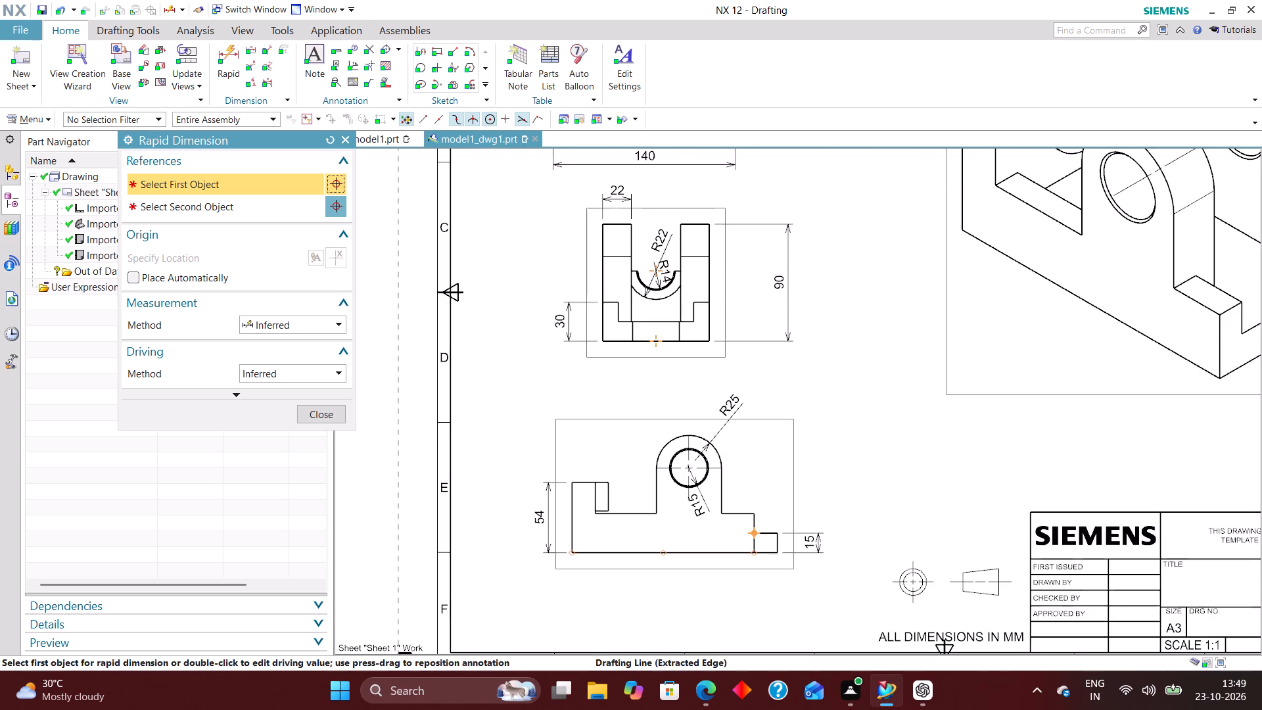
scroll(756, 537, "up", 5)
scroll(769, 540, "down", 5)
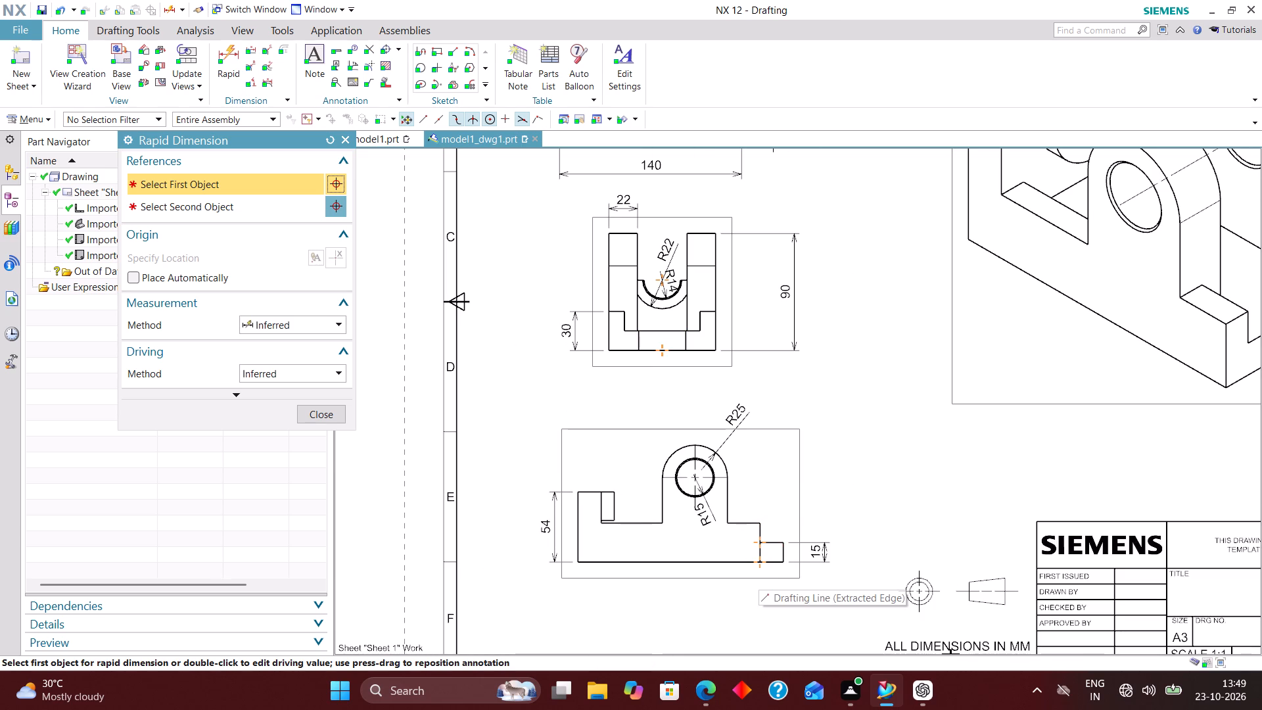
scroll(724, 336, "up", 5)
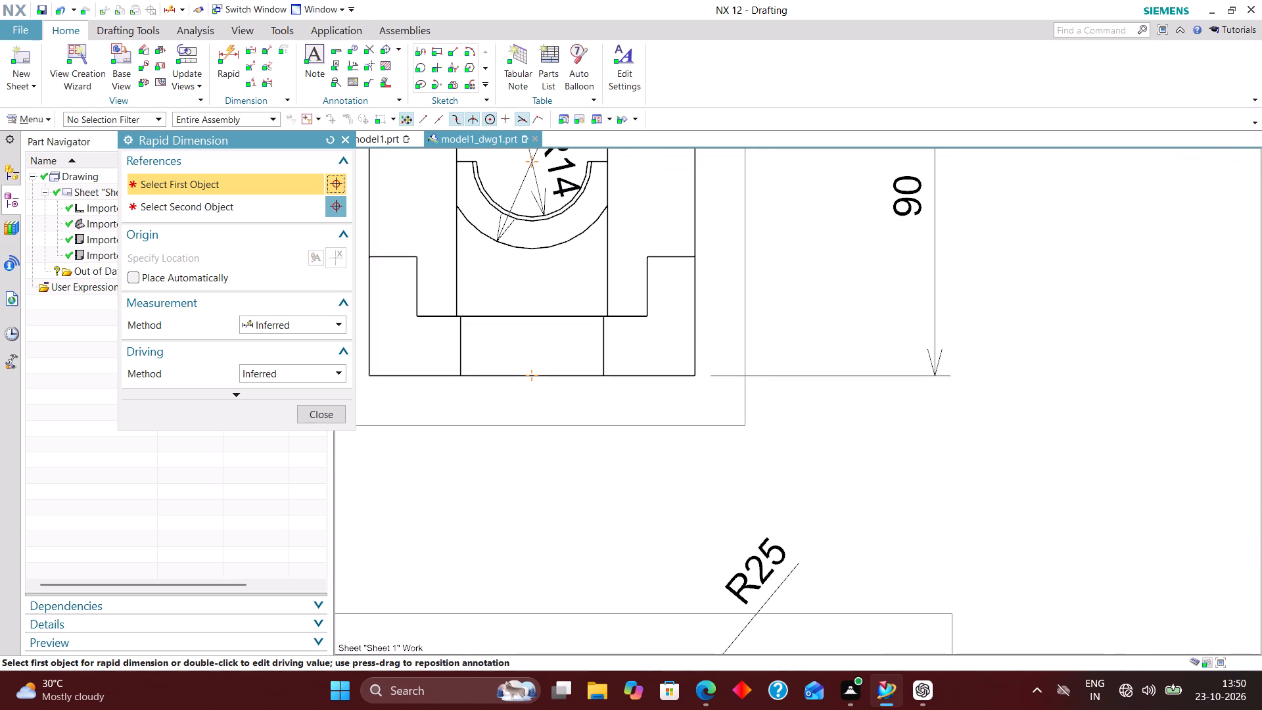
left_click(650, 315)
left_click(645, 258)
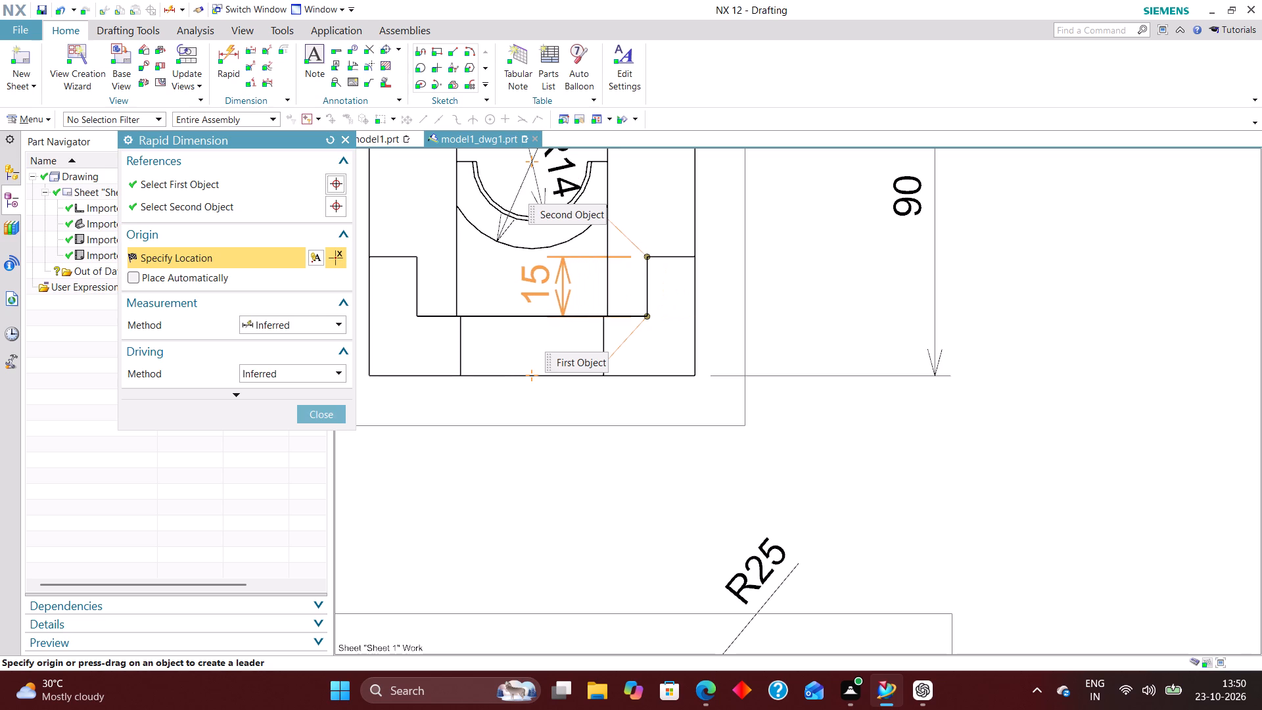
left_click(569, 295)
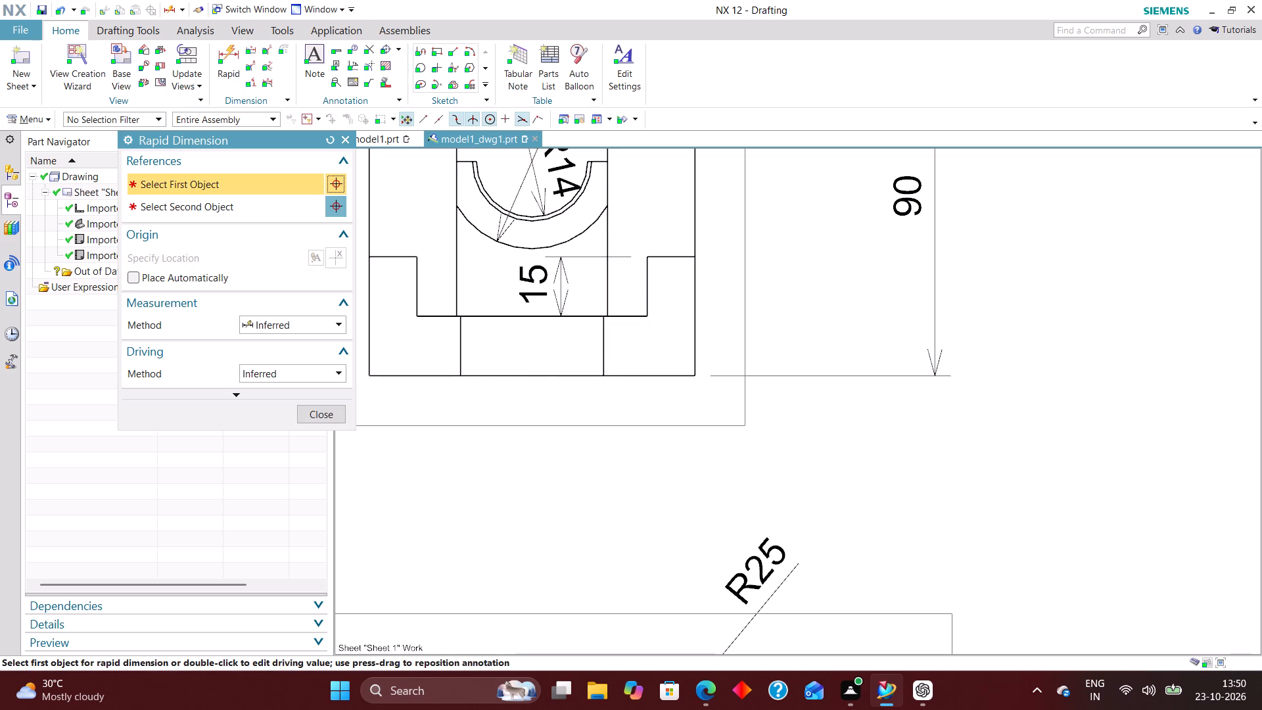
left_click(327, 412)
Set the arrowheads of the 15 step-height dimension in the end view to Out.
scroll(638, 492, "down", 4)
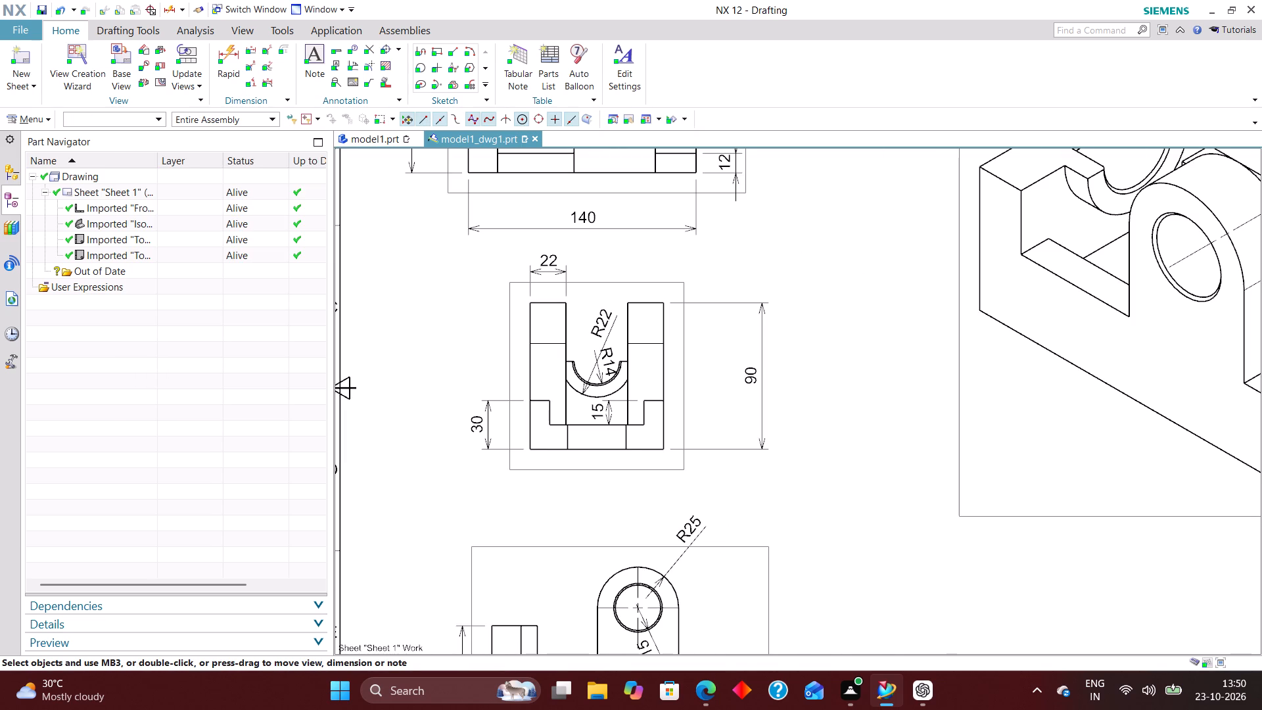
scroll(603, 436, "up", 3)
double_click(597, 388)
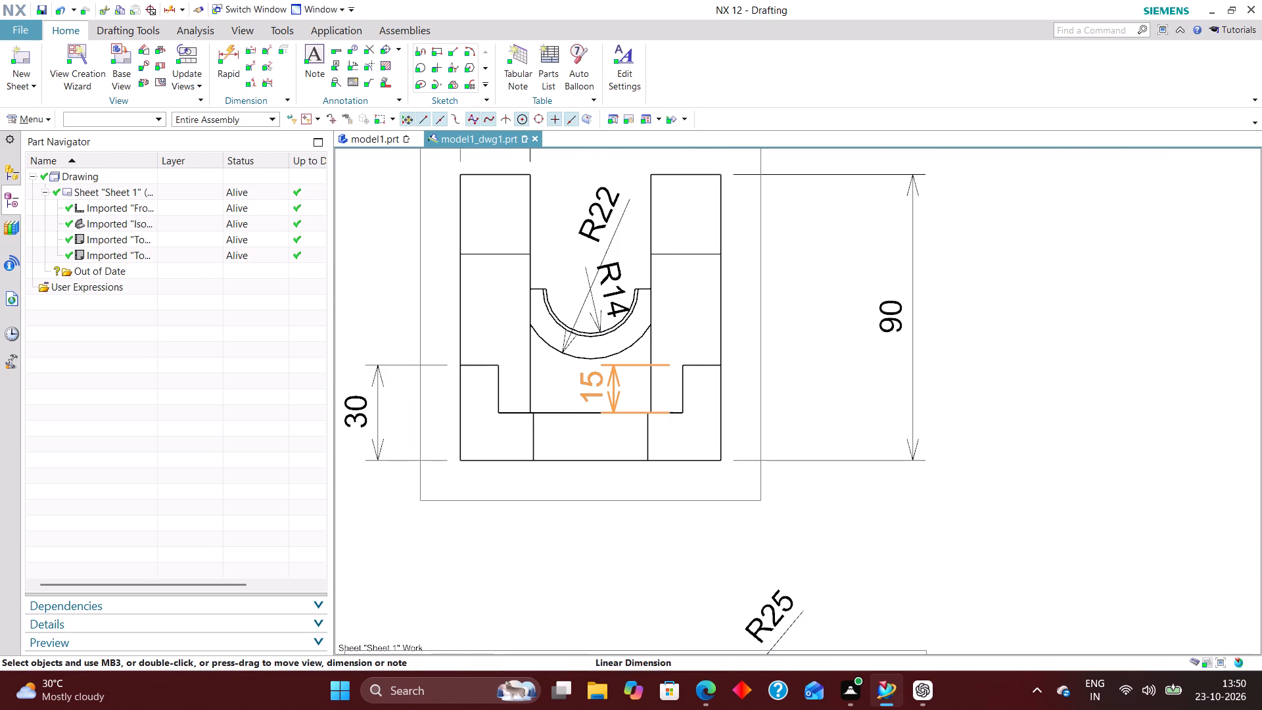
left_click(613, 415)
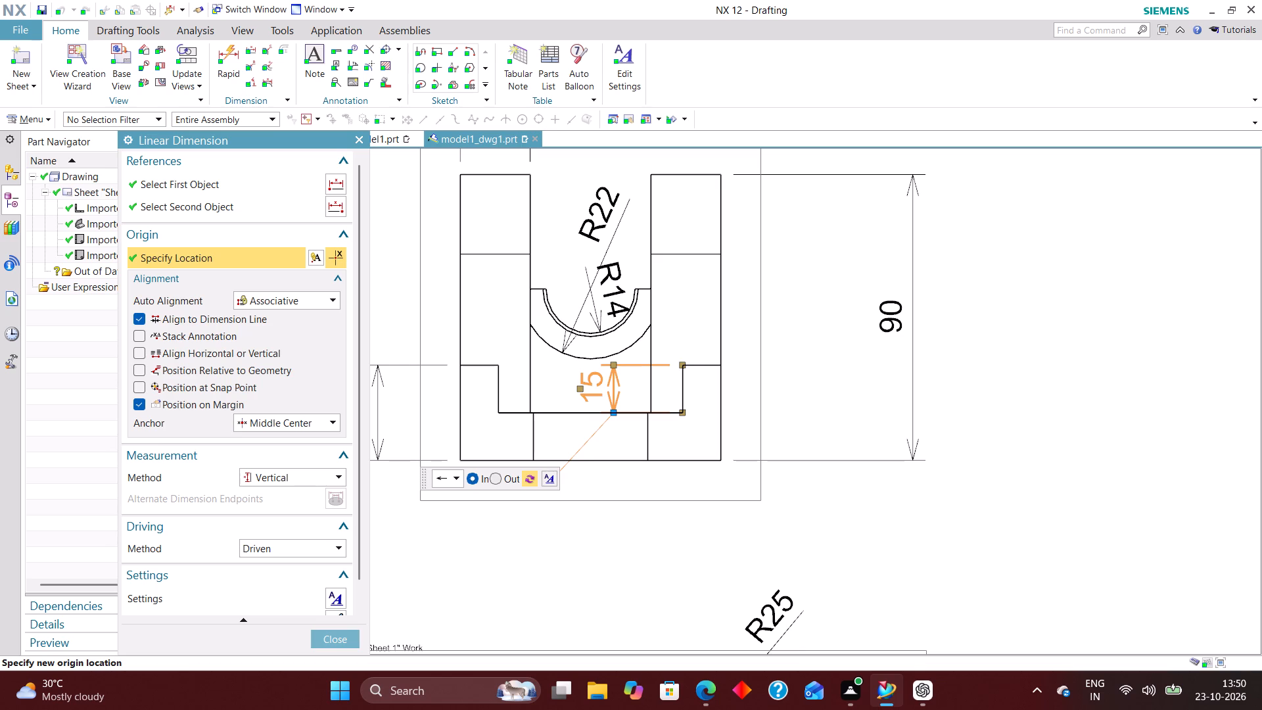
left_click(496, 478)
left_click(335, 636)
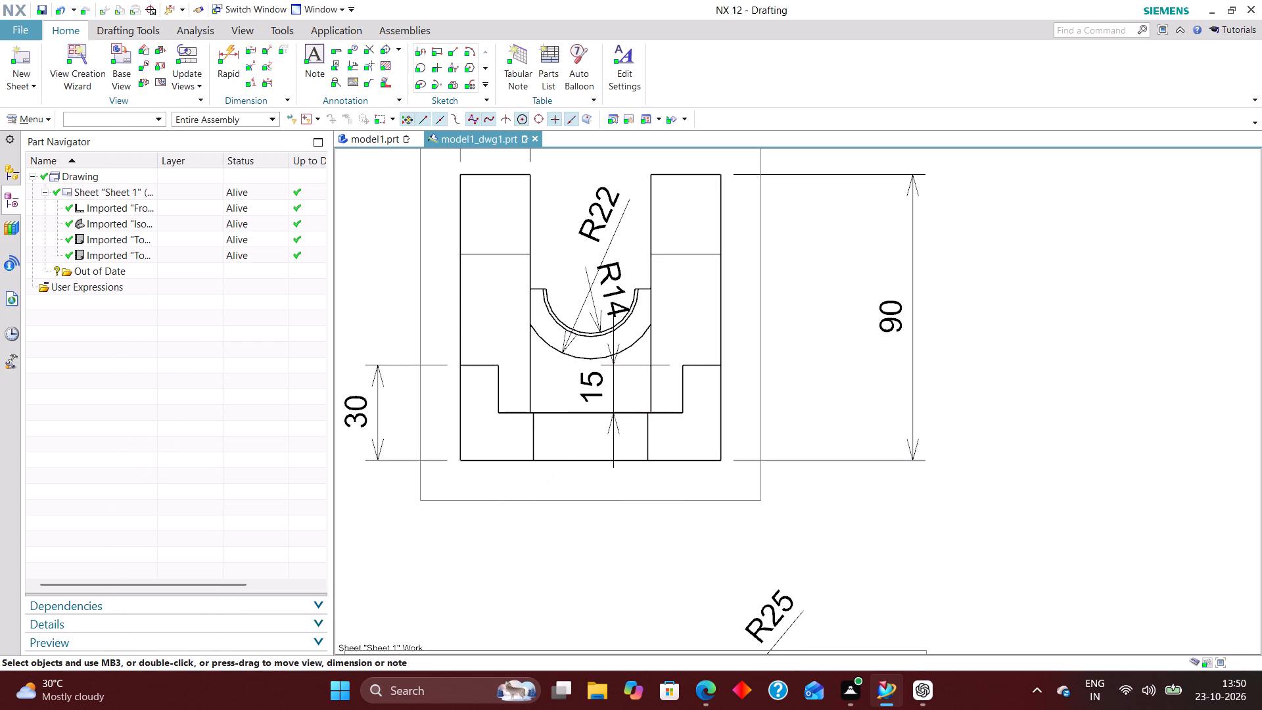
Move the 15 step-height dimension outside the end view, between the view and the 90 overall height dimension.
left_click_drag(596, 387, 801, 397)
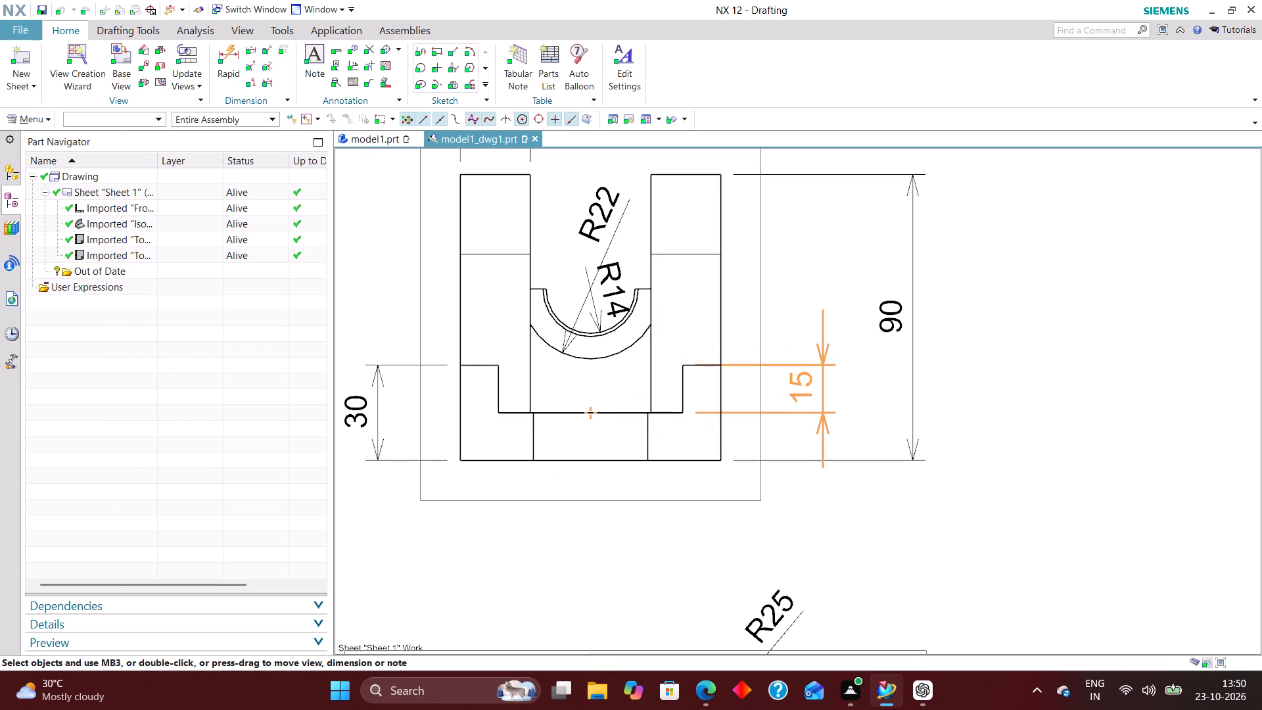
left_click_drag(801, 397, 801, 388)
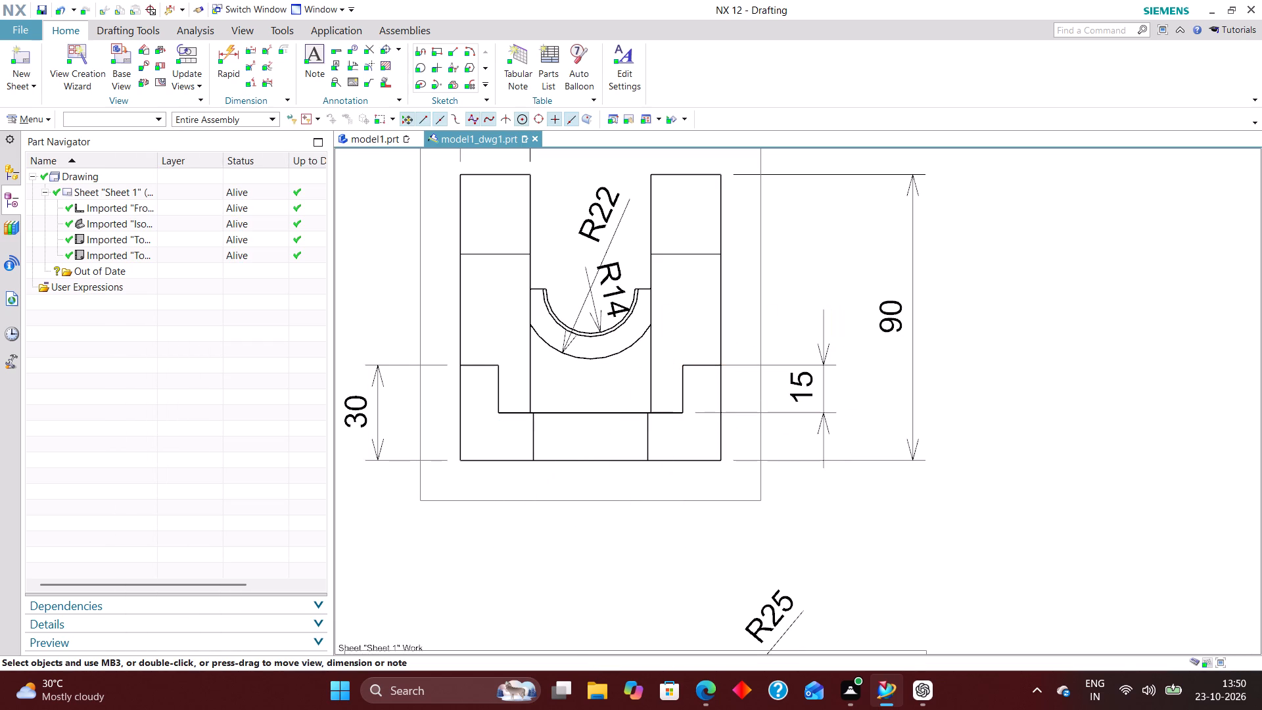
Move the R22 dimension outside the end view's upright and set its text to Horizontal Text, positioned Text above Stub.
scroll(661, 483, "down", 4)
scroll(626, 372, "up", 3)
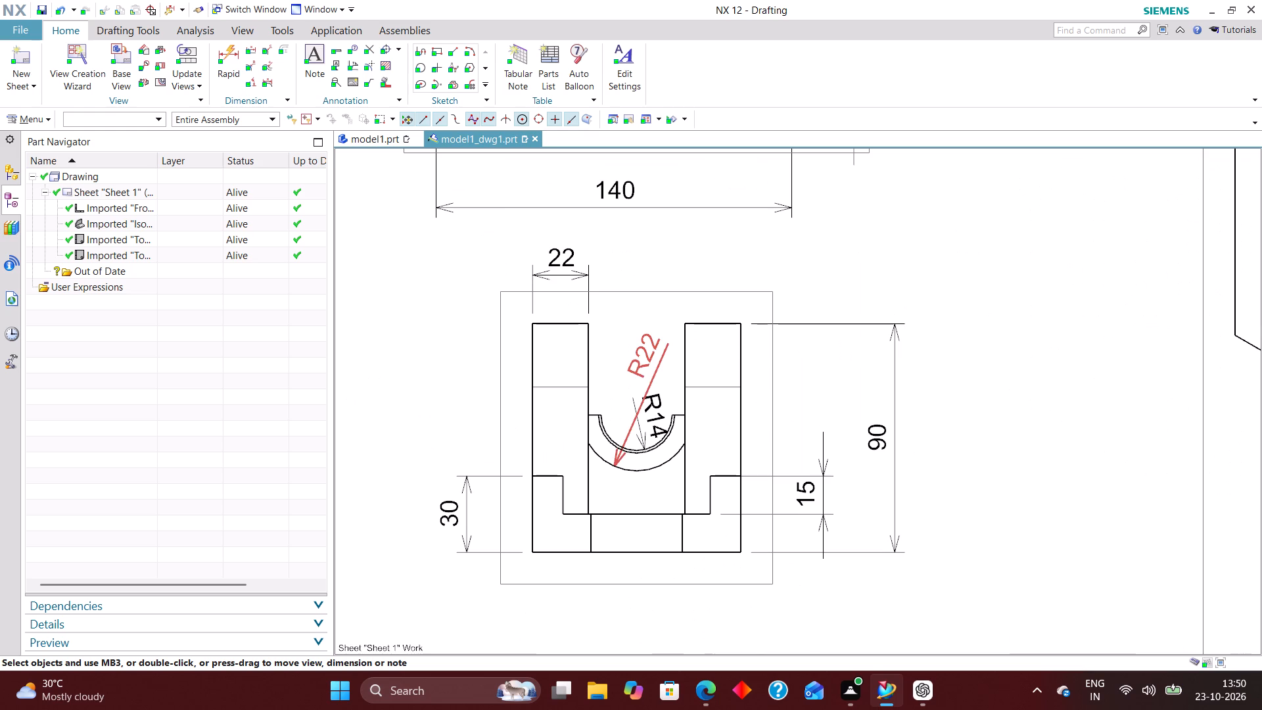
left_click_drag(644, 359, 472, 332)
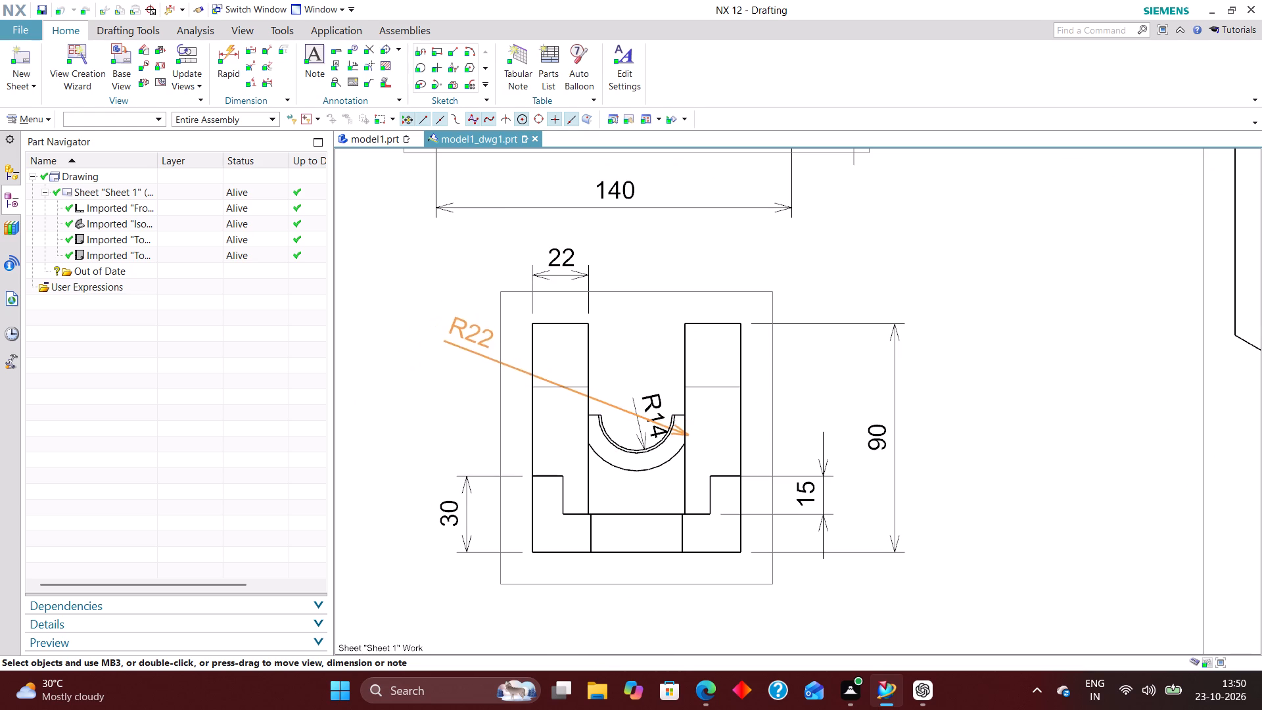
left_click_drag(472, 332, 484, 330)
double_click(478, 338)
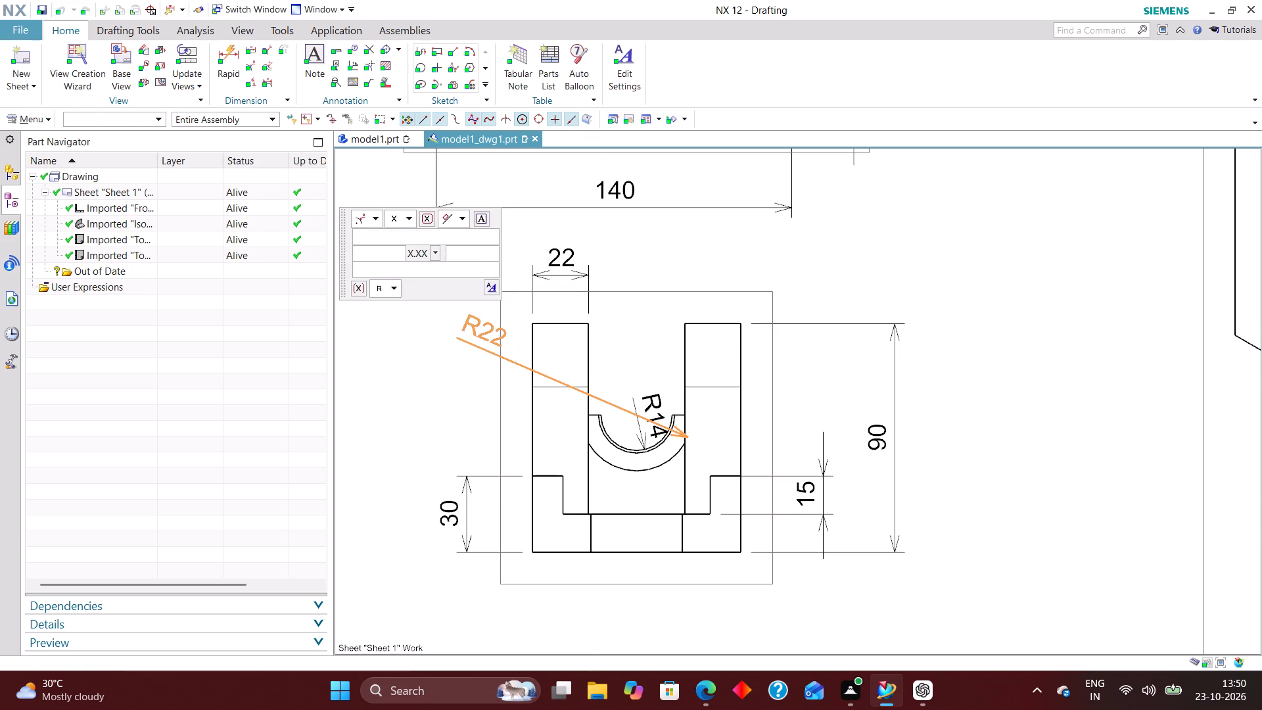
left_click(506, 283)
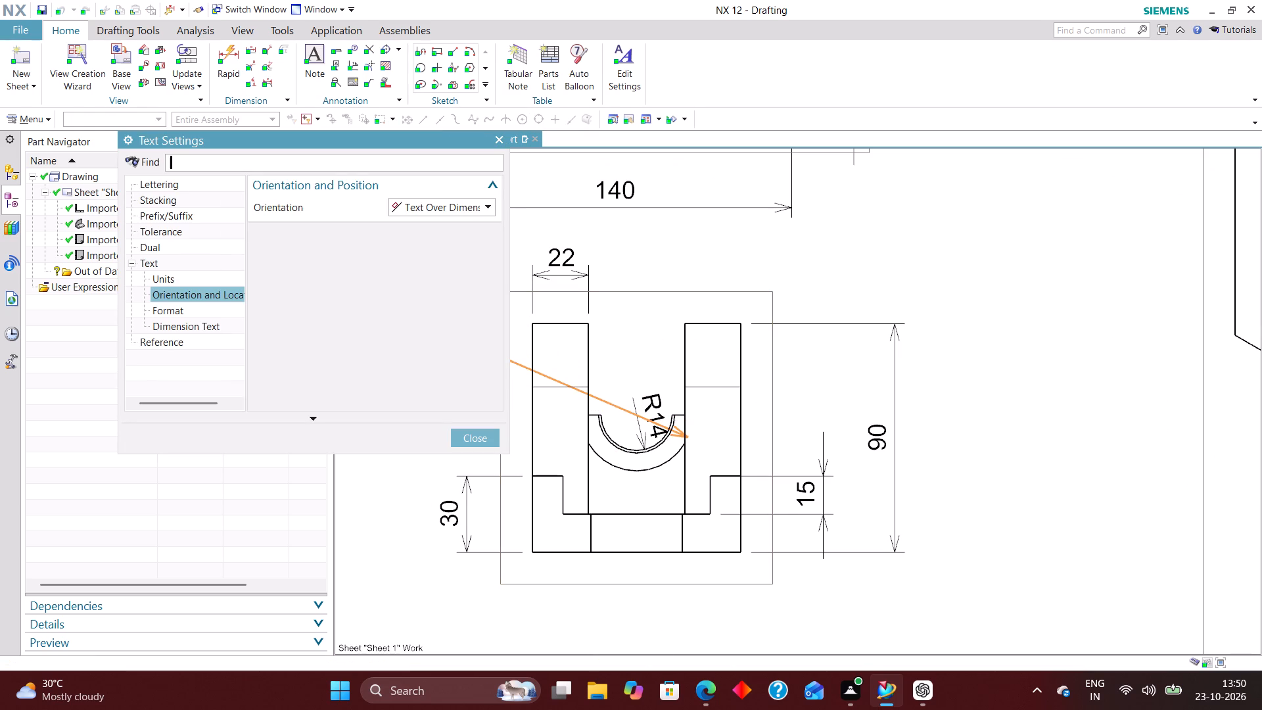
left_click(466, 206)
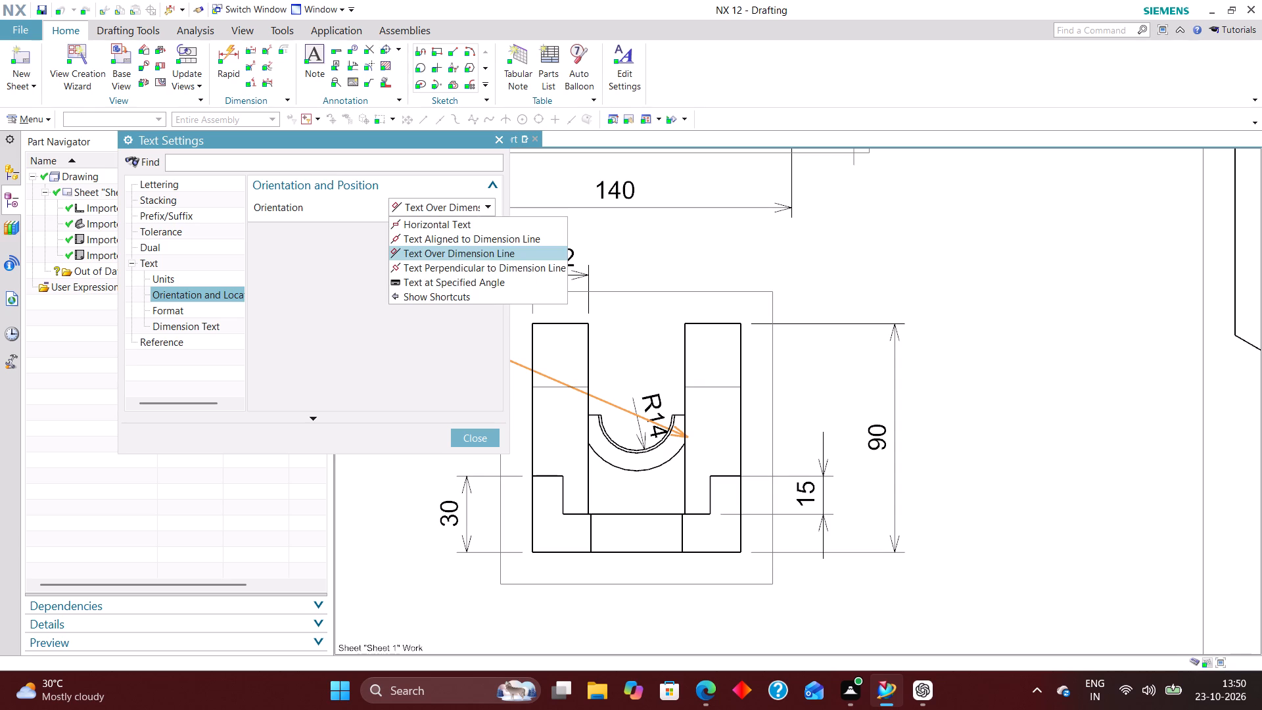
left_click(450, 219)
left_click(467, 231)
left_click(455, 254)
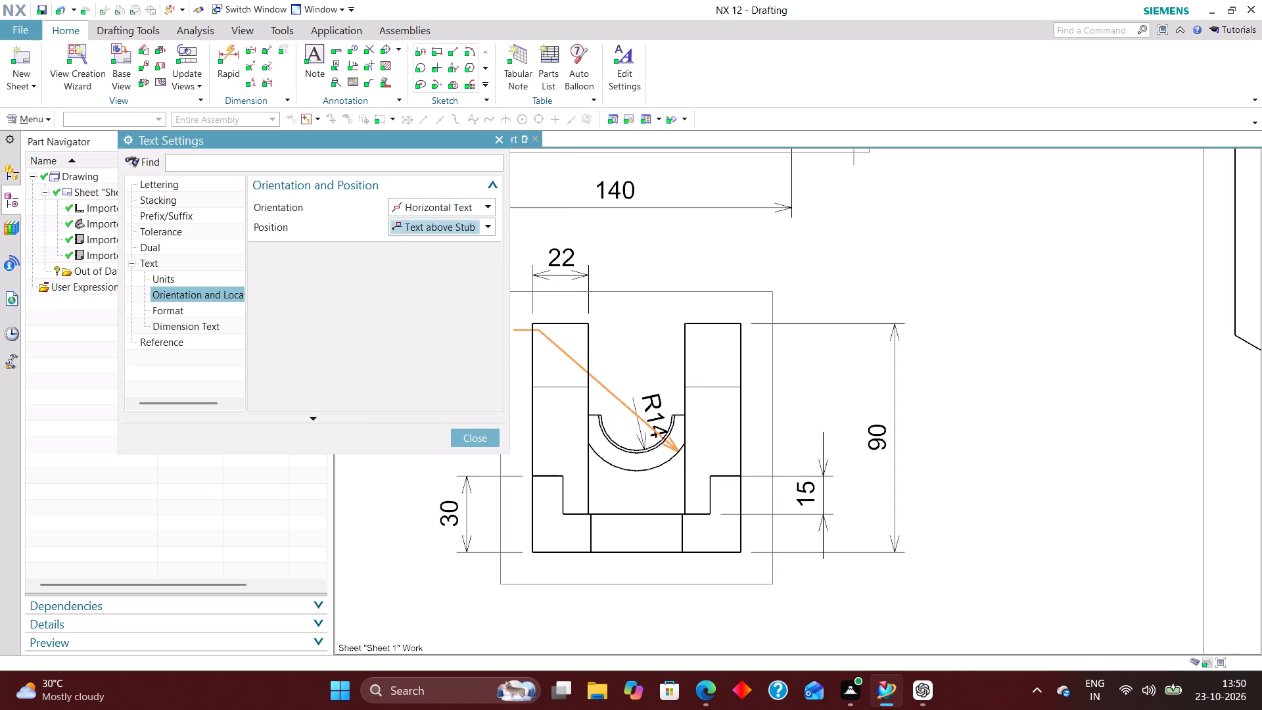
left_click(478, 435)
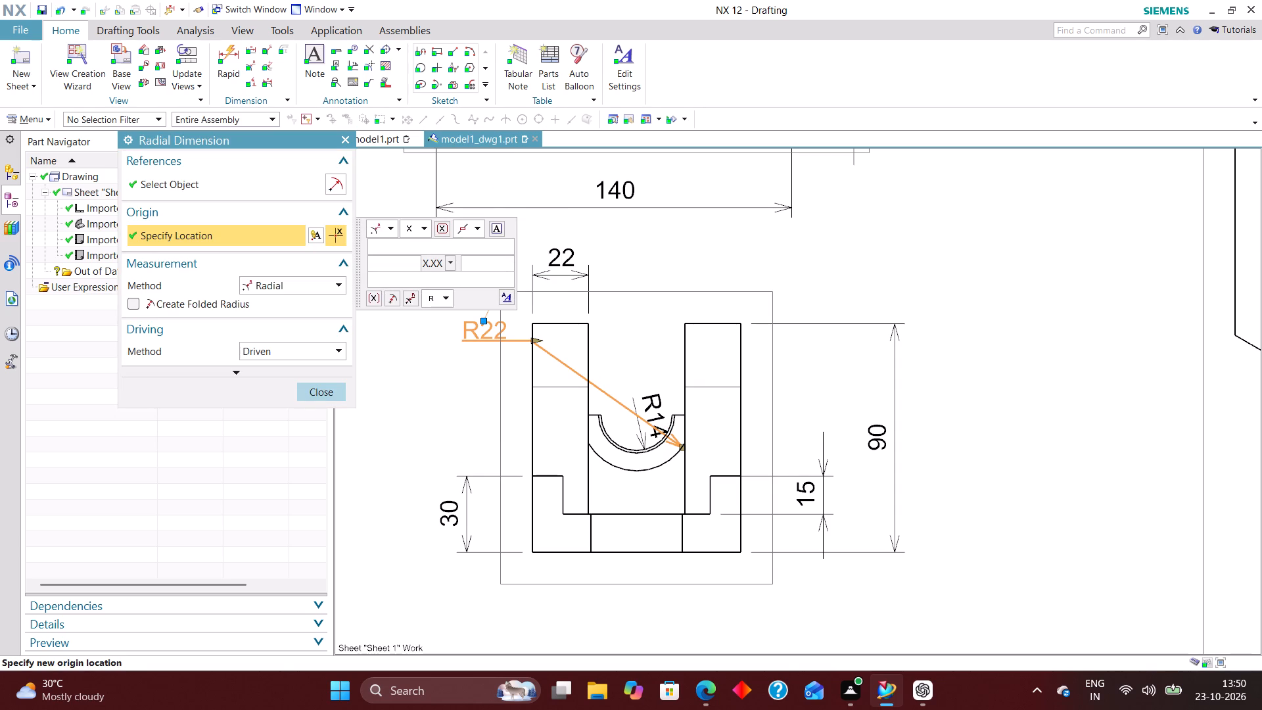
Extend the R22 dimension line to the arc centre, try its arrowhead set to Out, and return it to In.
left_click(411, 301)
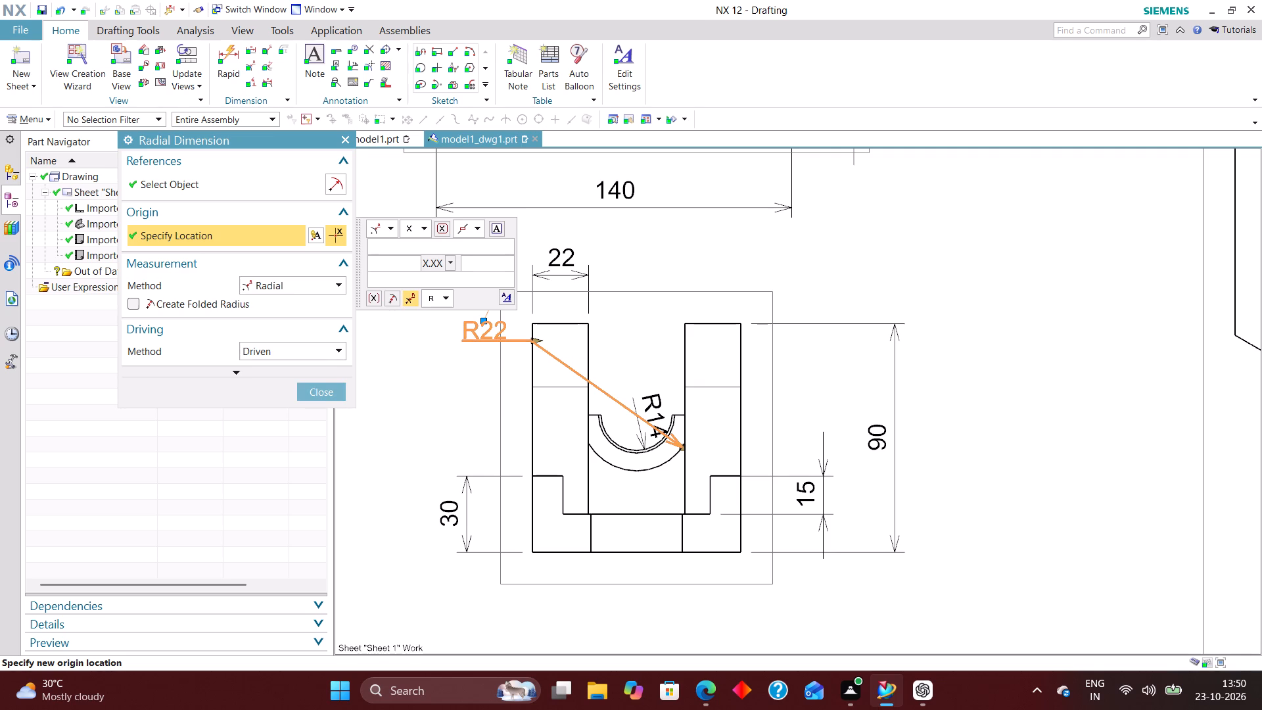
left_click(680, 449)
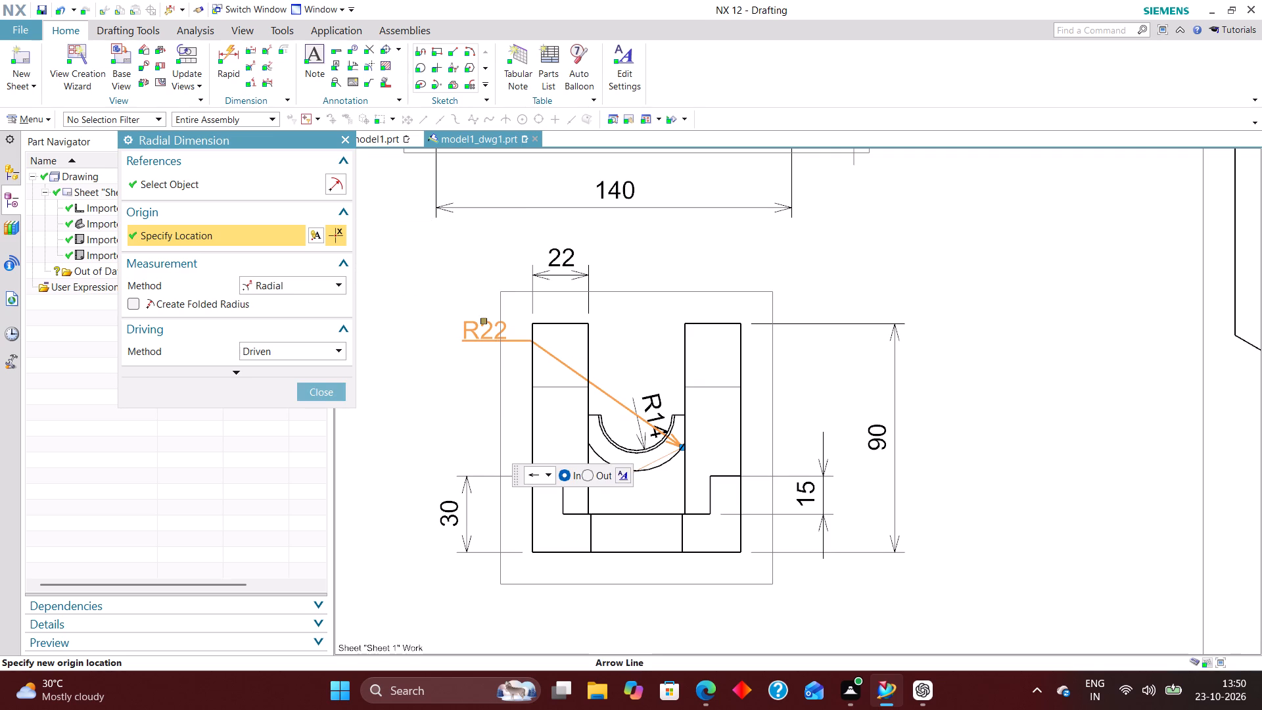
left_click(582, 473)
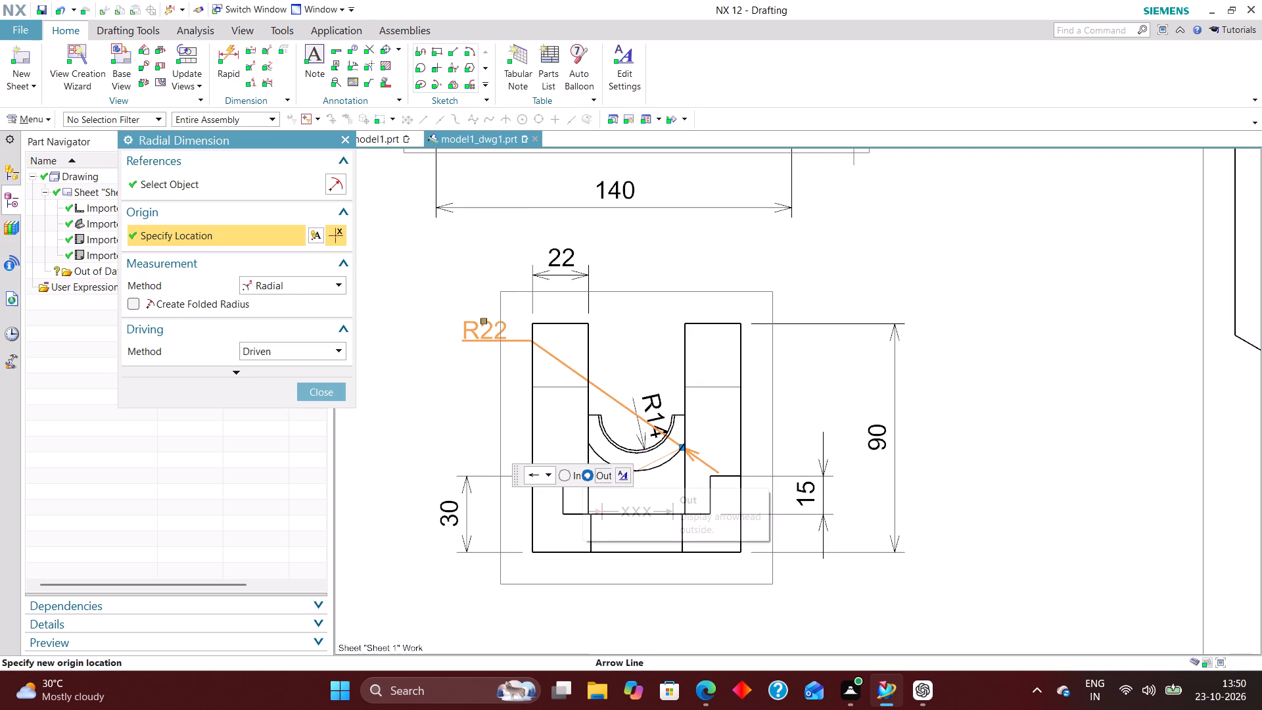
left_click(566, 475)
left_click(317, 395)
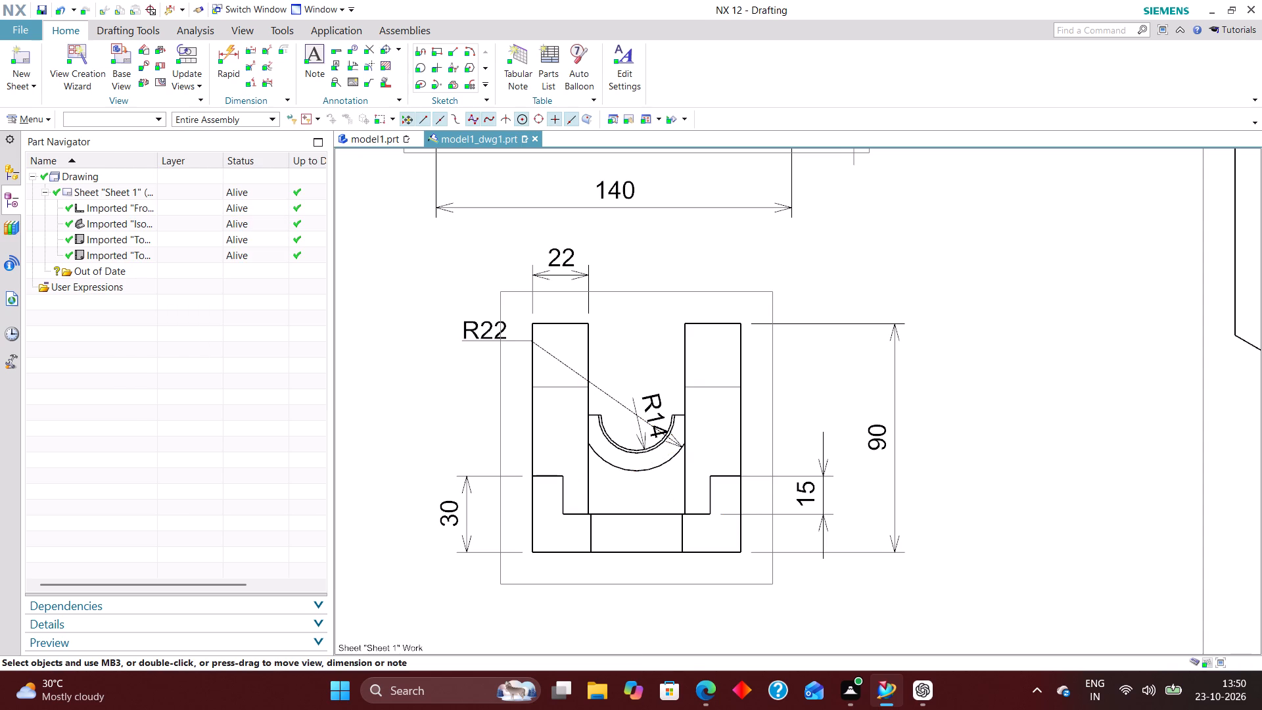
Reposition the R22 dimension below the end view, clear of the geometry, on the 30 dimension's side.
left_click_drag(479, 330, 584, 474)
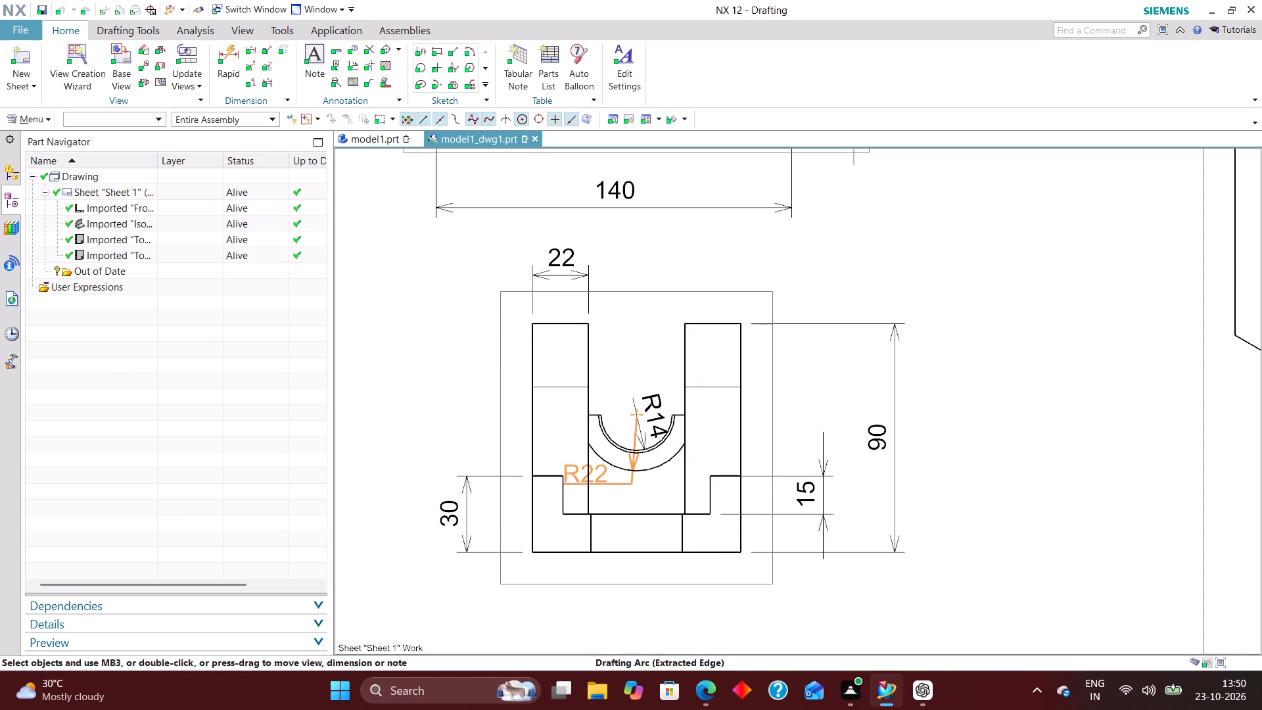
left_click_drag(584, 474, 461, 611)
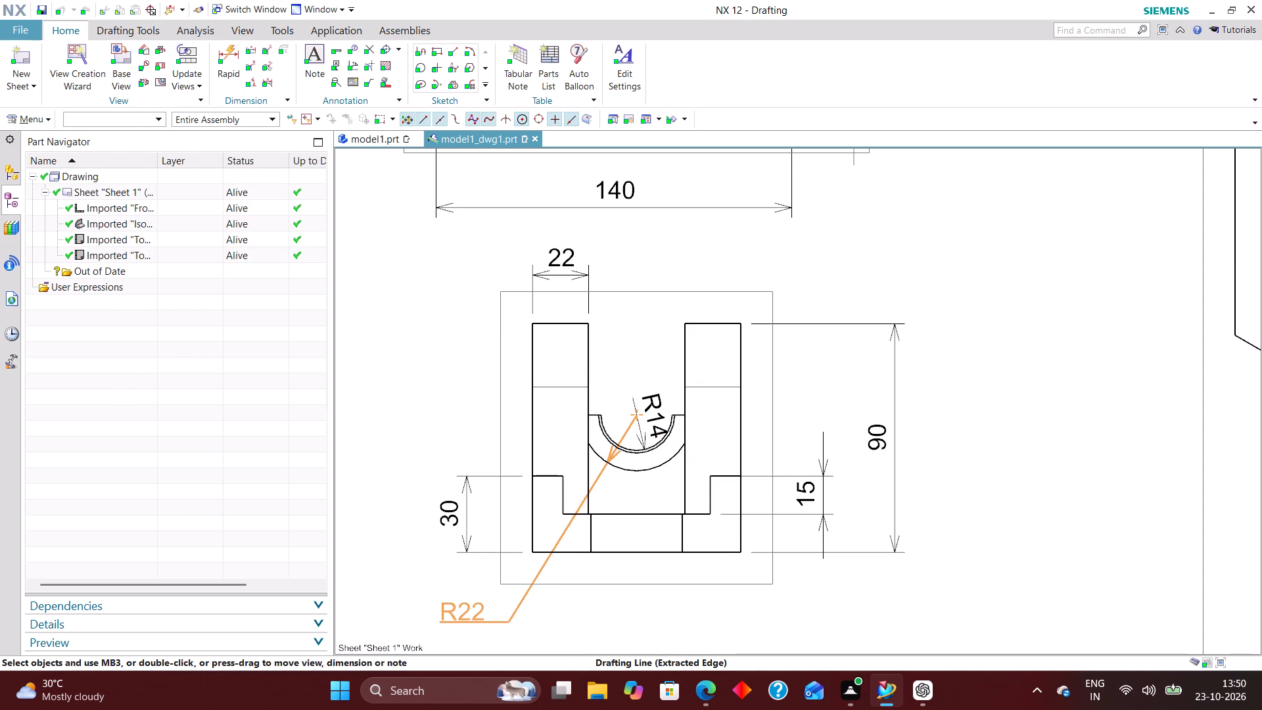
left_click_drag(461, 611, 476, 614)
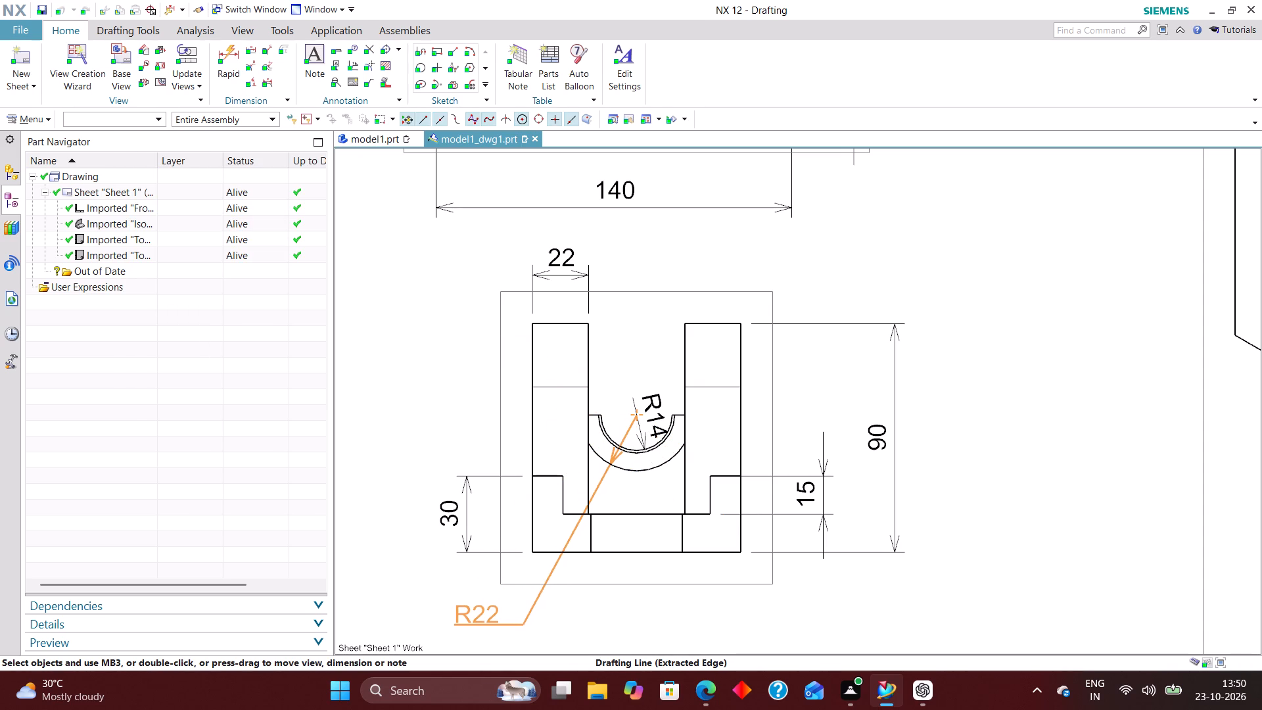
left_click_drag(476, 614, 475, 615)
Move the R14 dimension out of the semicircular saddle to below the end view, on the side opposite R22.
left_click_drag(645, 407, 668, 385)
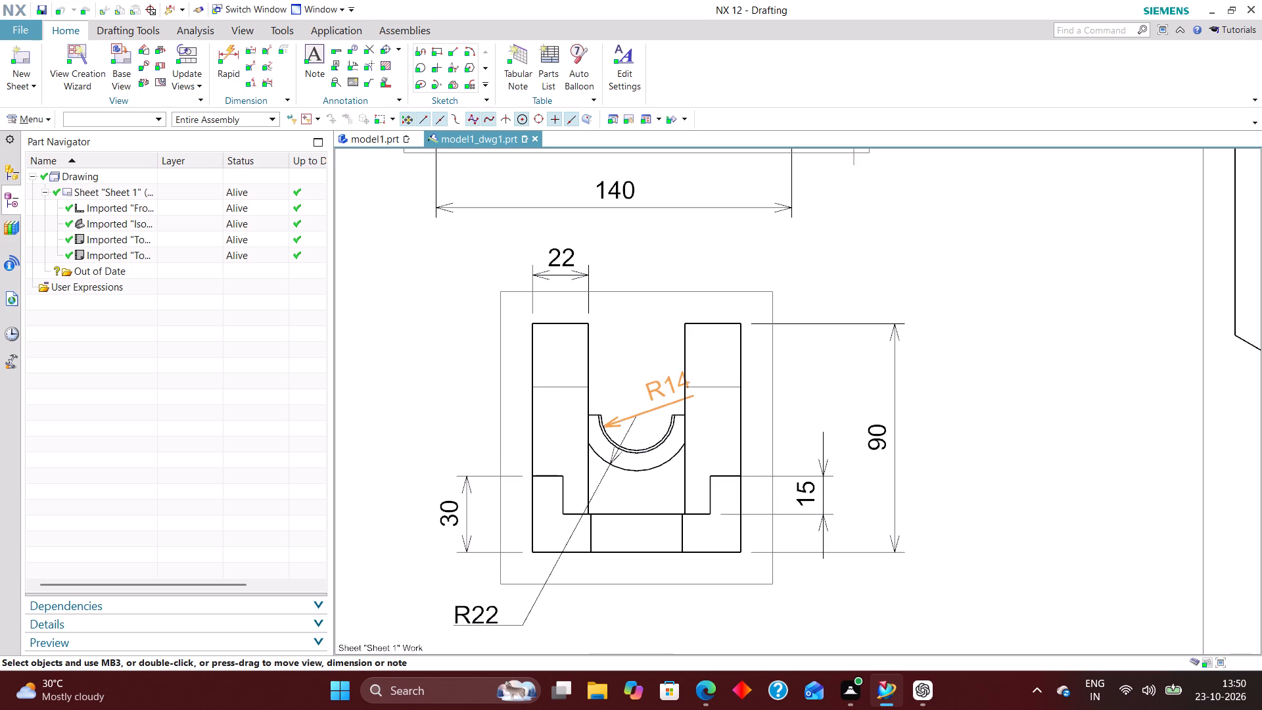
left_click_drag(668, 385, 650, 392)
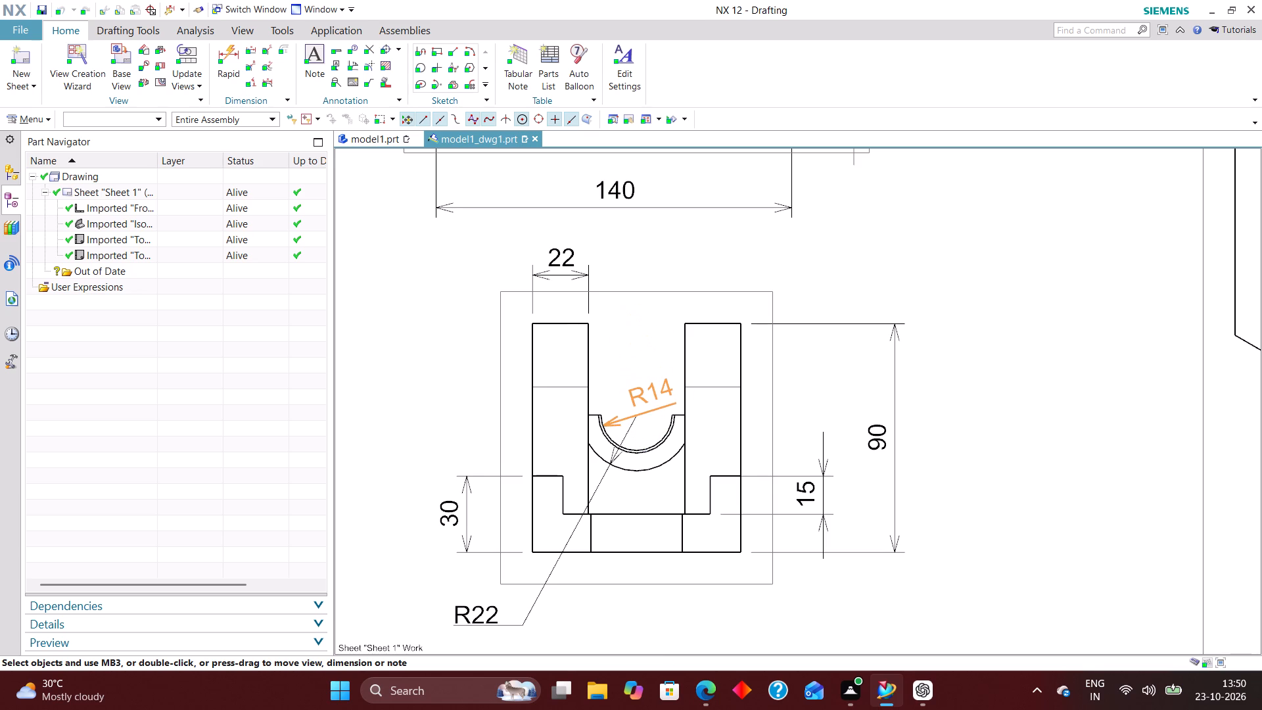
left_click_drag(650, 392, 730, 611)
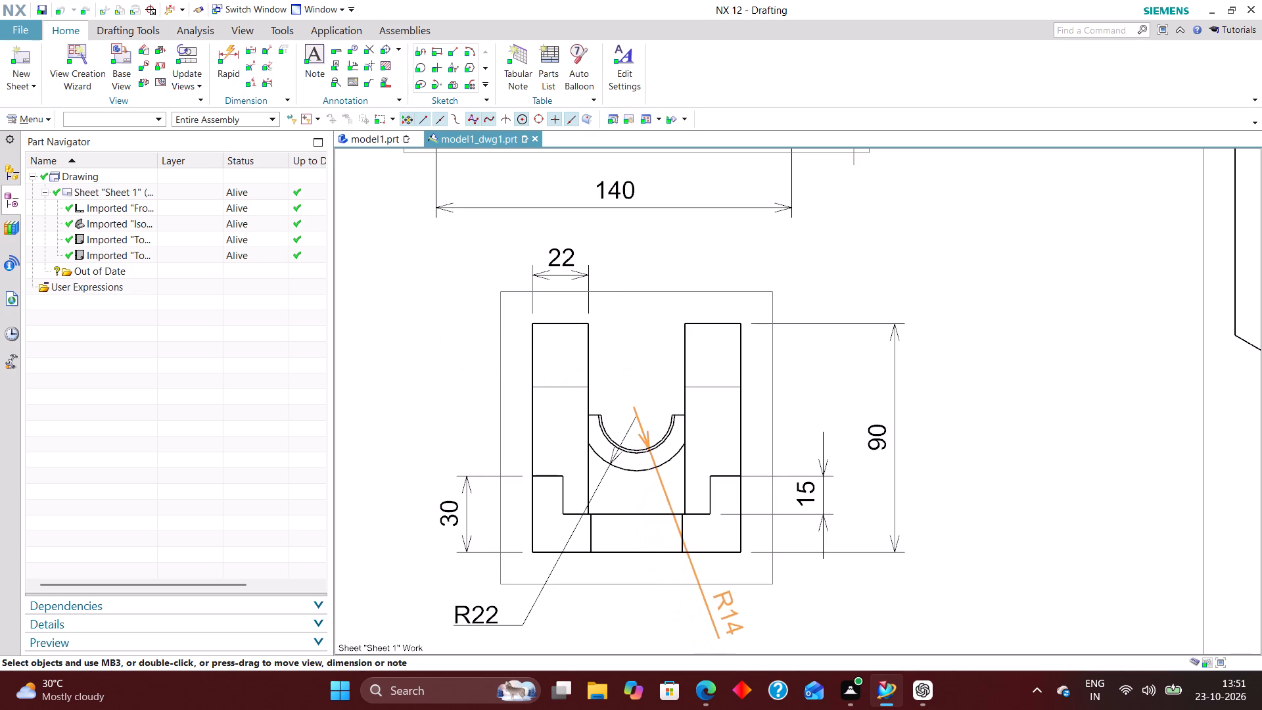
left_click_drag(730, 611, 737, 586)
Set the R14 dimension's text orientation to Horizontal Text and its position to Text above Stub.
double_click(738, 594)
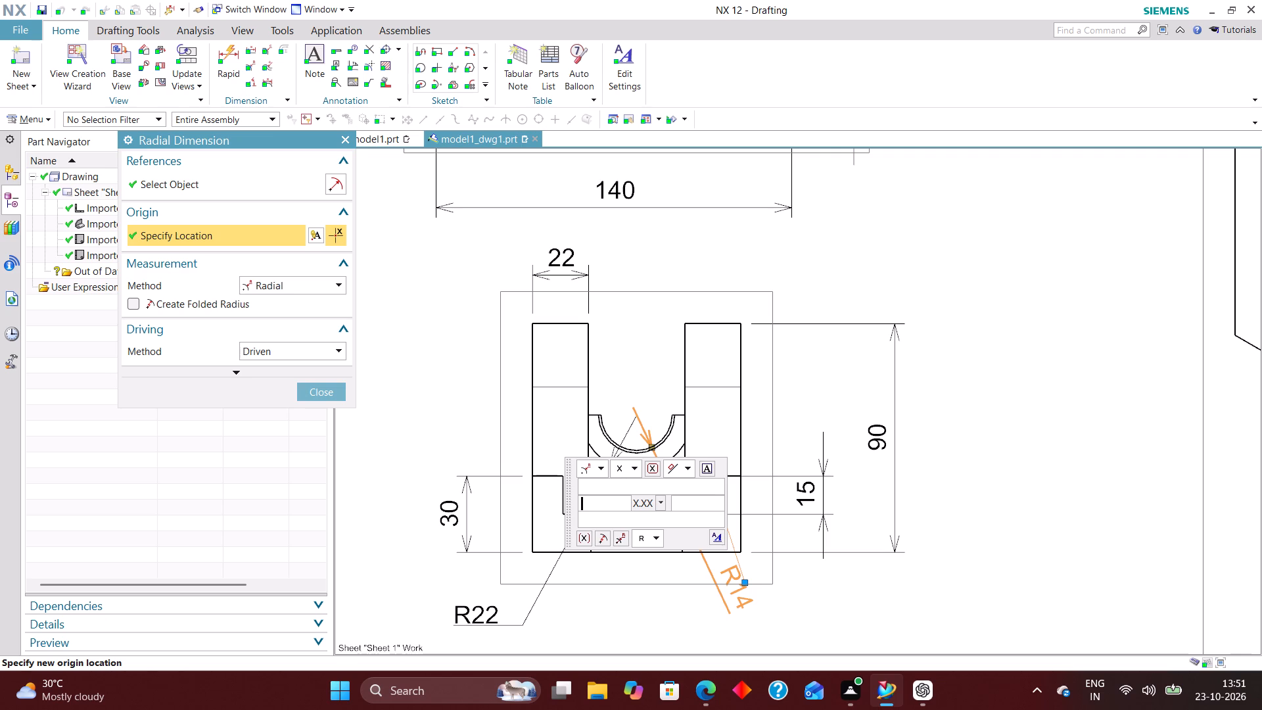
left_click(720, 537)
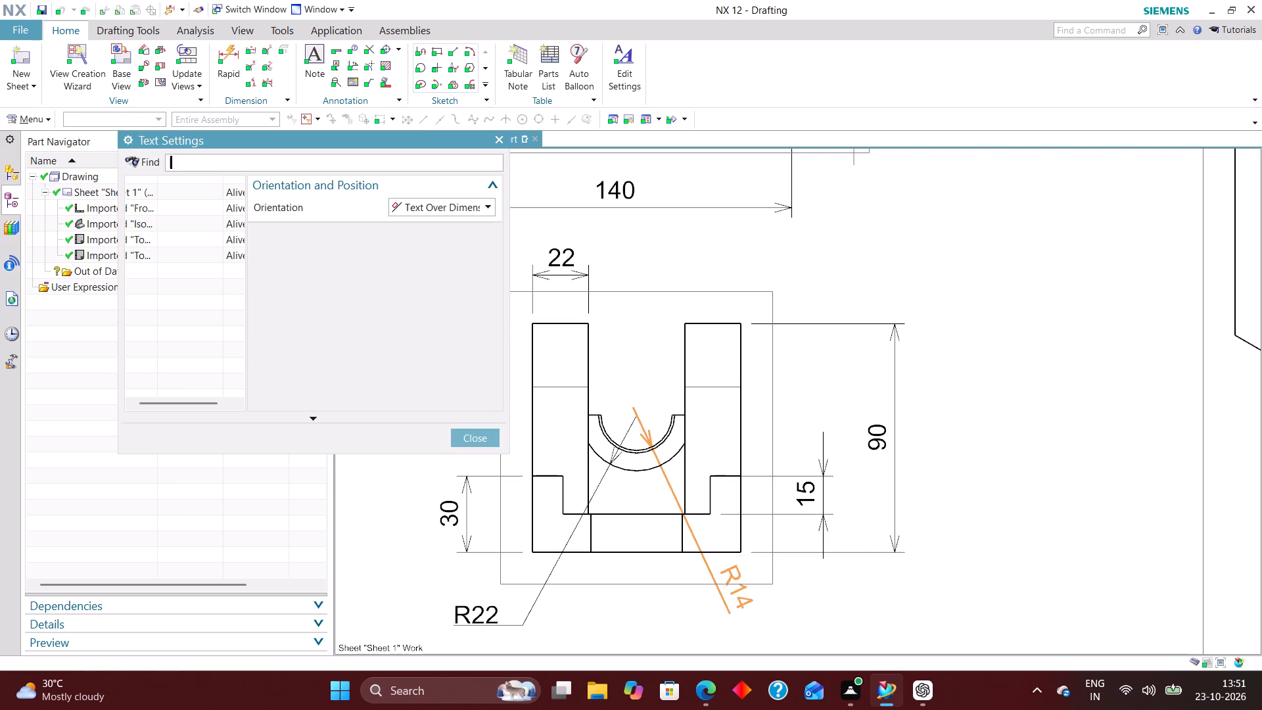
left_click(450, 208)
left_click(451, 220)
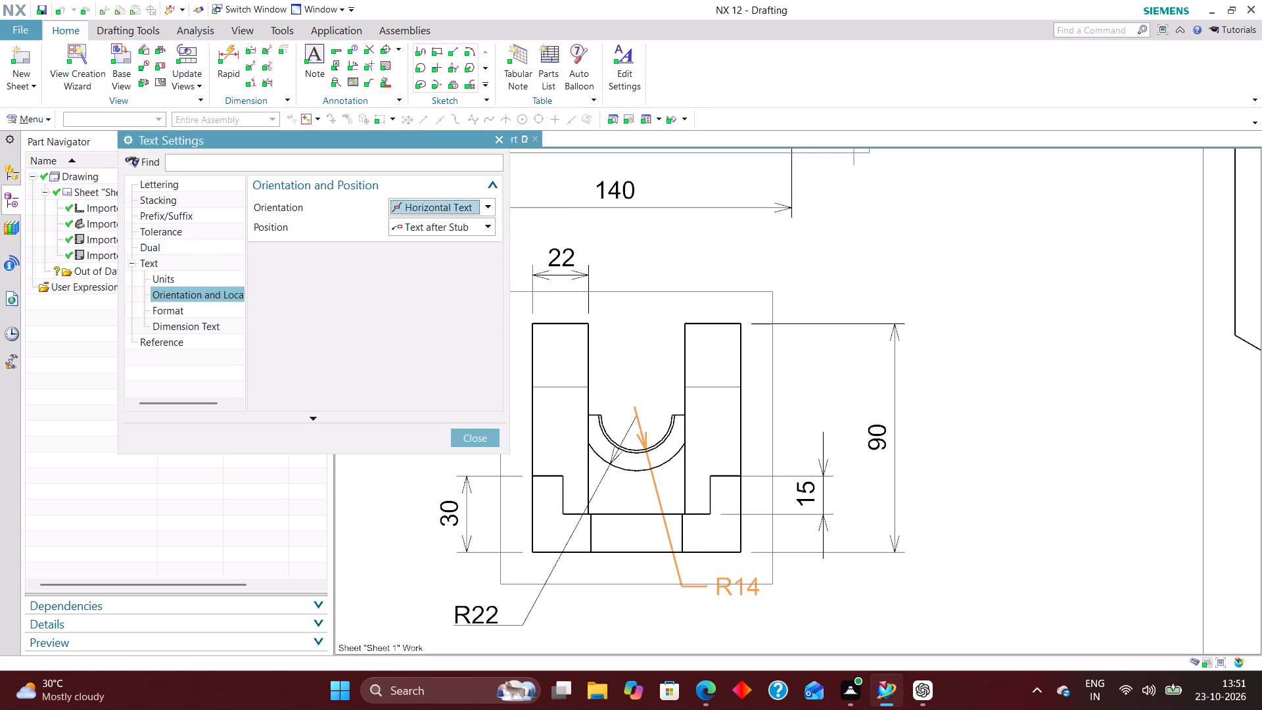
left_click(461, 224)
left_click(461, 262)
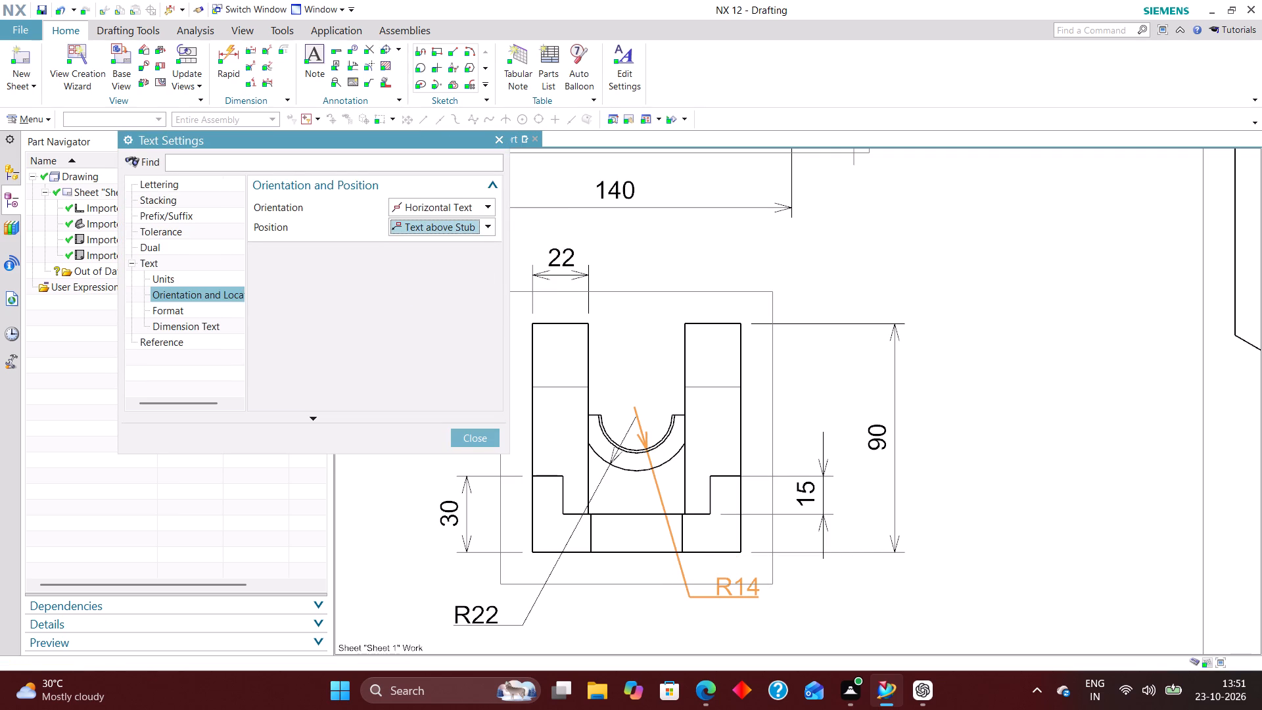
left_click(481, 440)
scroll(595, 415, "down", 1)
left_click(333, 390)
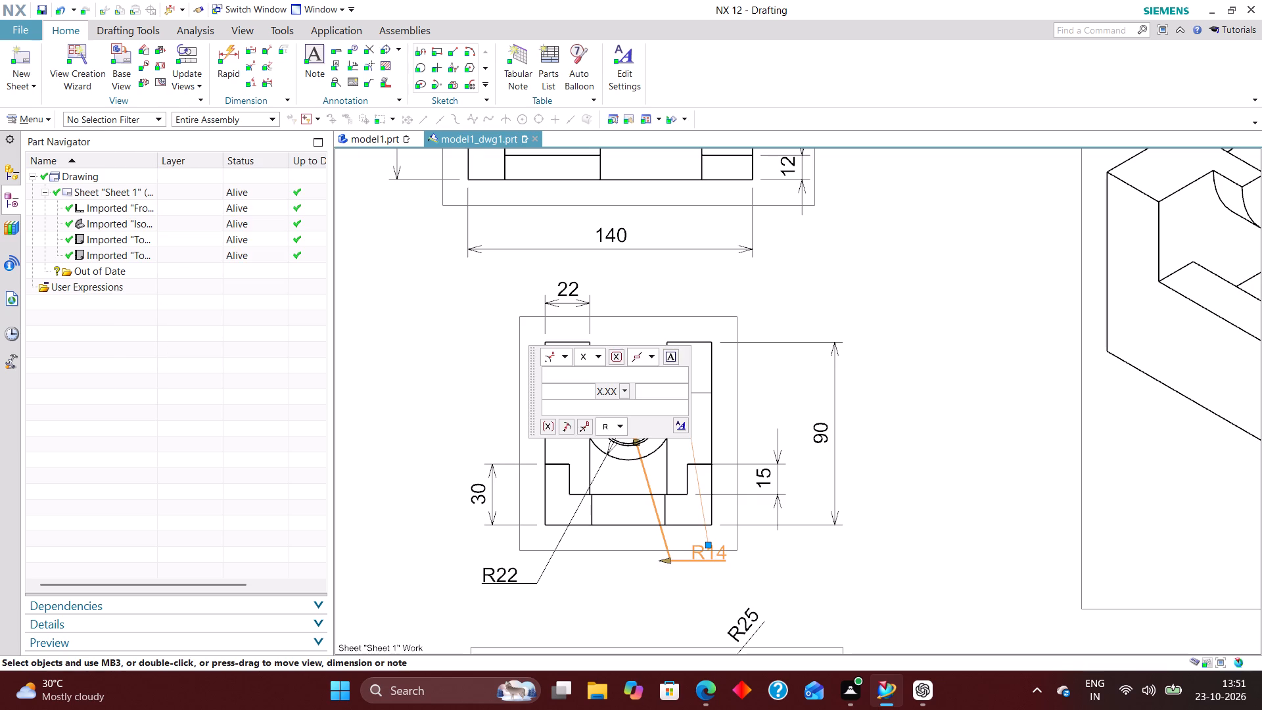
Move the R14 dimension farther outside the end view's border, roughly level with the R22 dimension.
left_click_drag(700, 554, 772, 573)
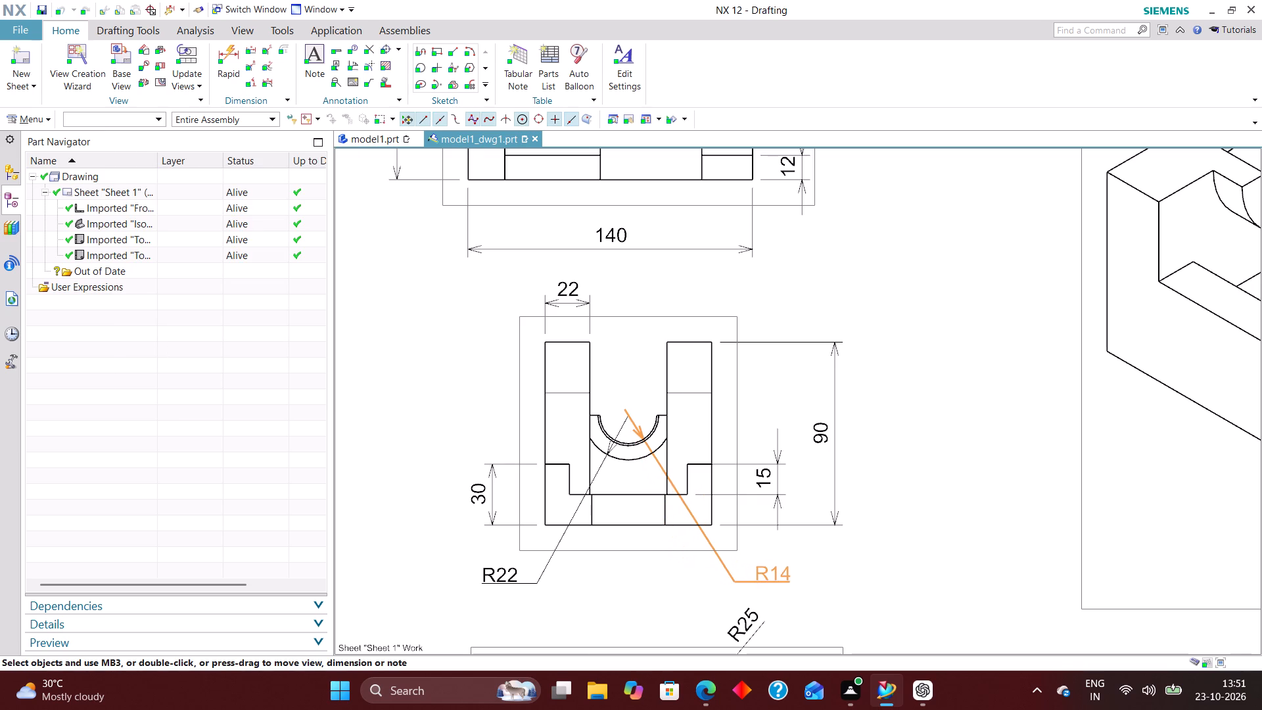
Move the R14 dimension from below the end view to just above it, on the 90 dimension's side.
left_click_drag(772, 573, 659, 310)
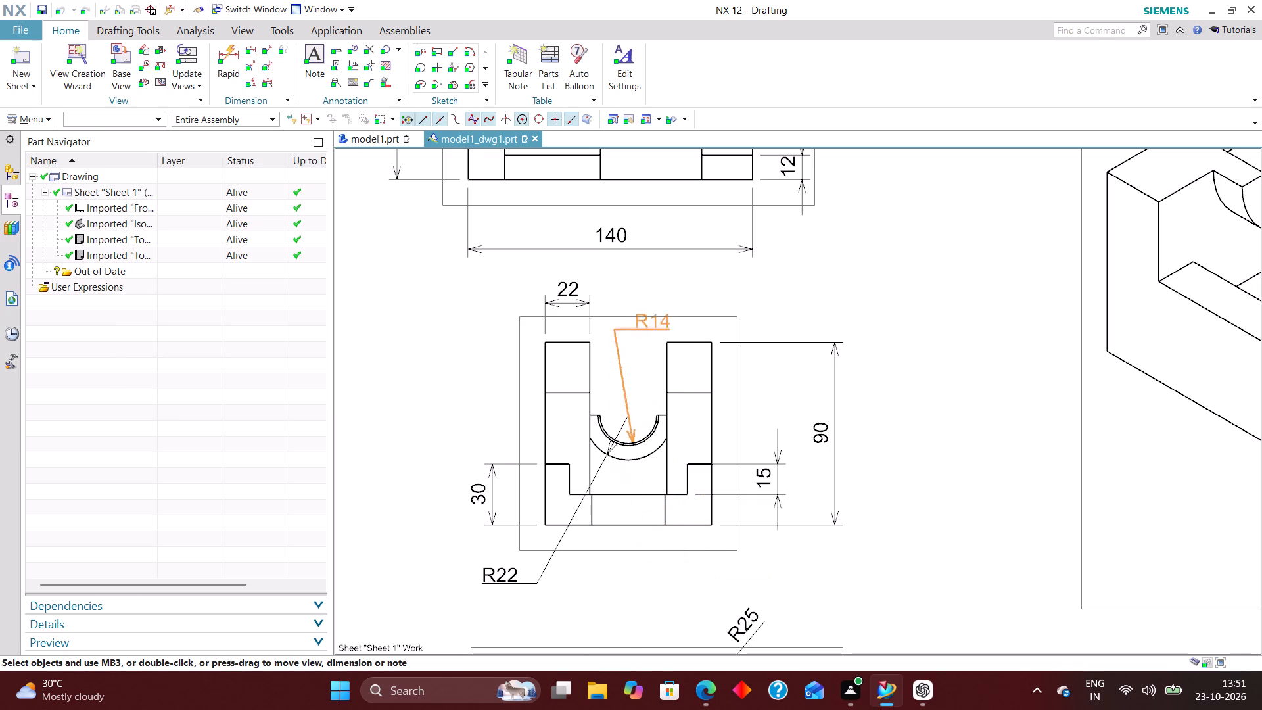
left_click_drag(659, 310, 665, 304)
left_click(668, 297)
left_click(718, 295)
left_click(920, 320)
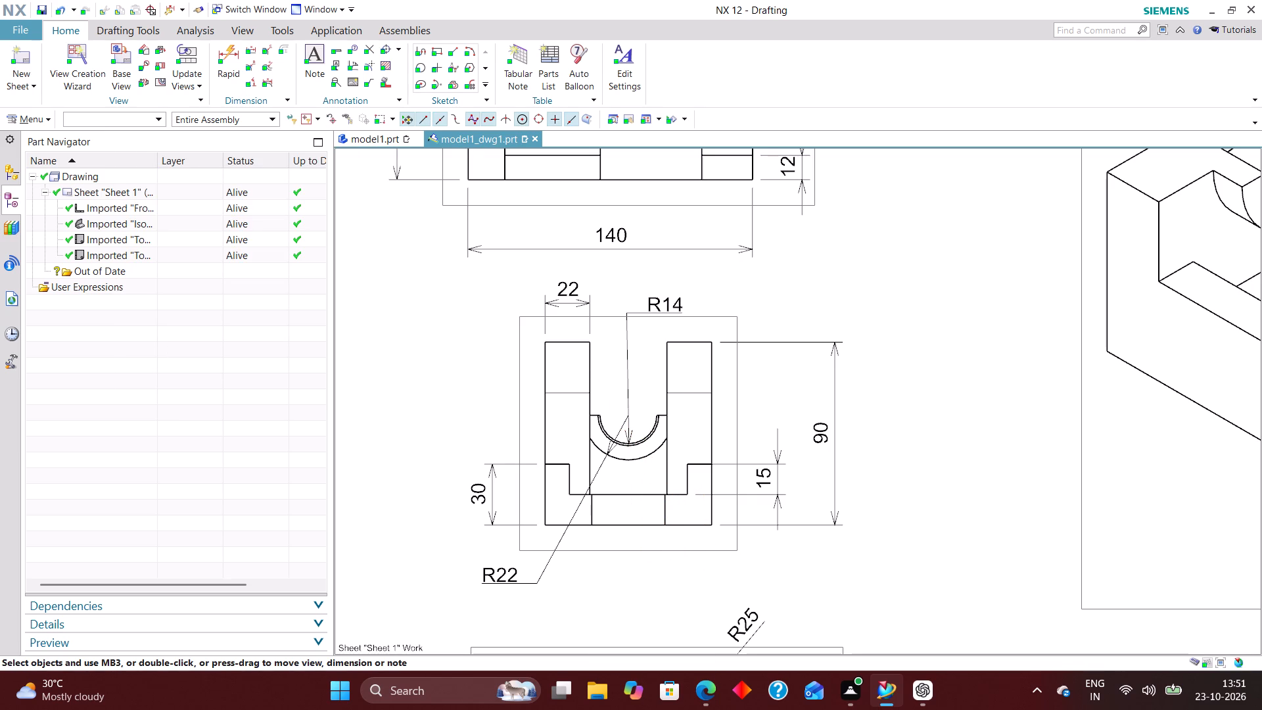
left_click_drag(646, 299, 737, 338)
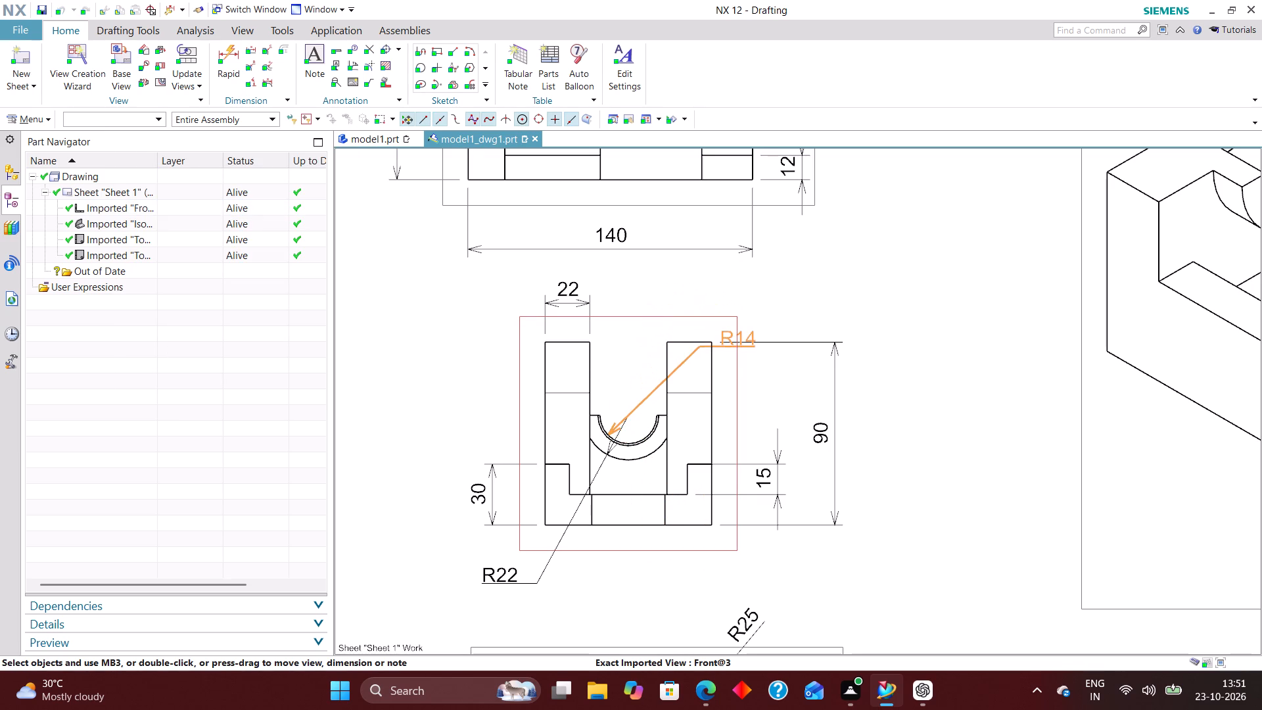
left_click_drag(737, 338, 738, 314)
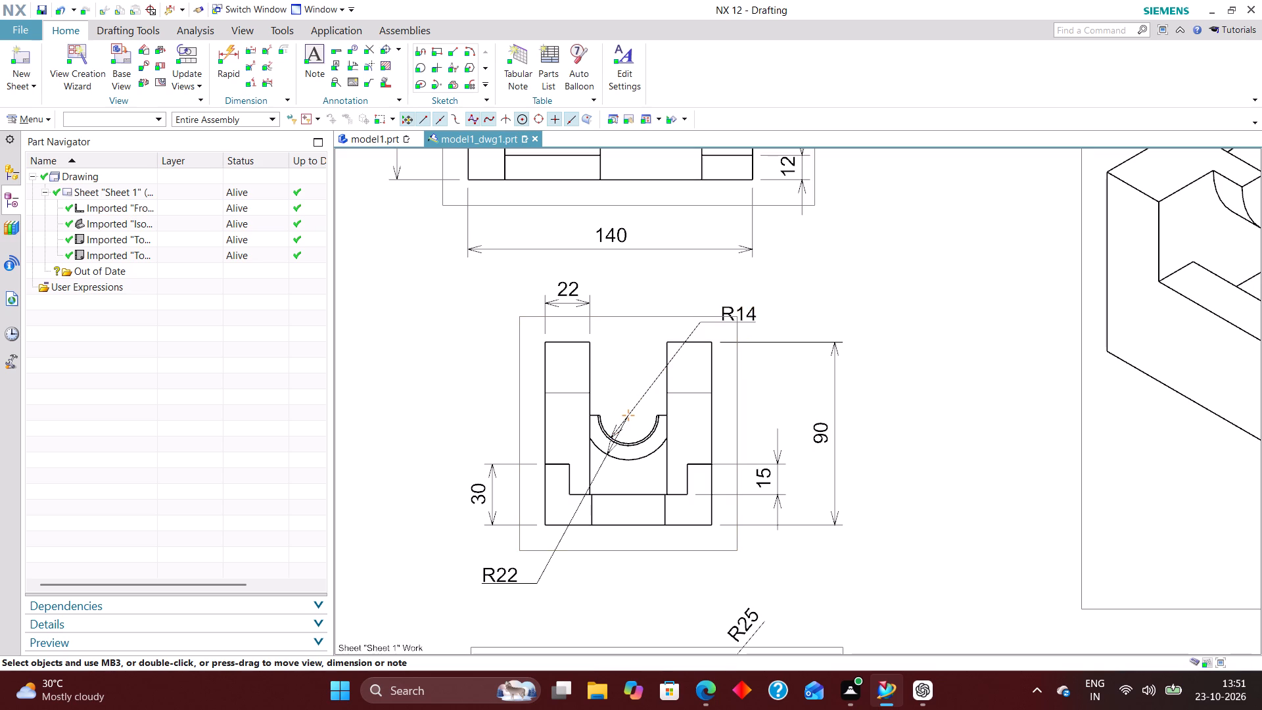
Move the R22 dimension to the other side below the end view, clear of its border on the 90 dimension's side.
left_click_drag(596, 471, 776, 603)
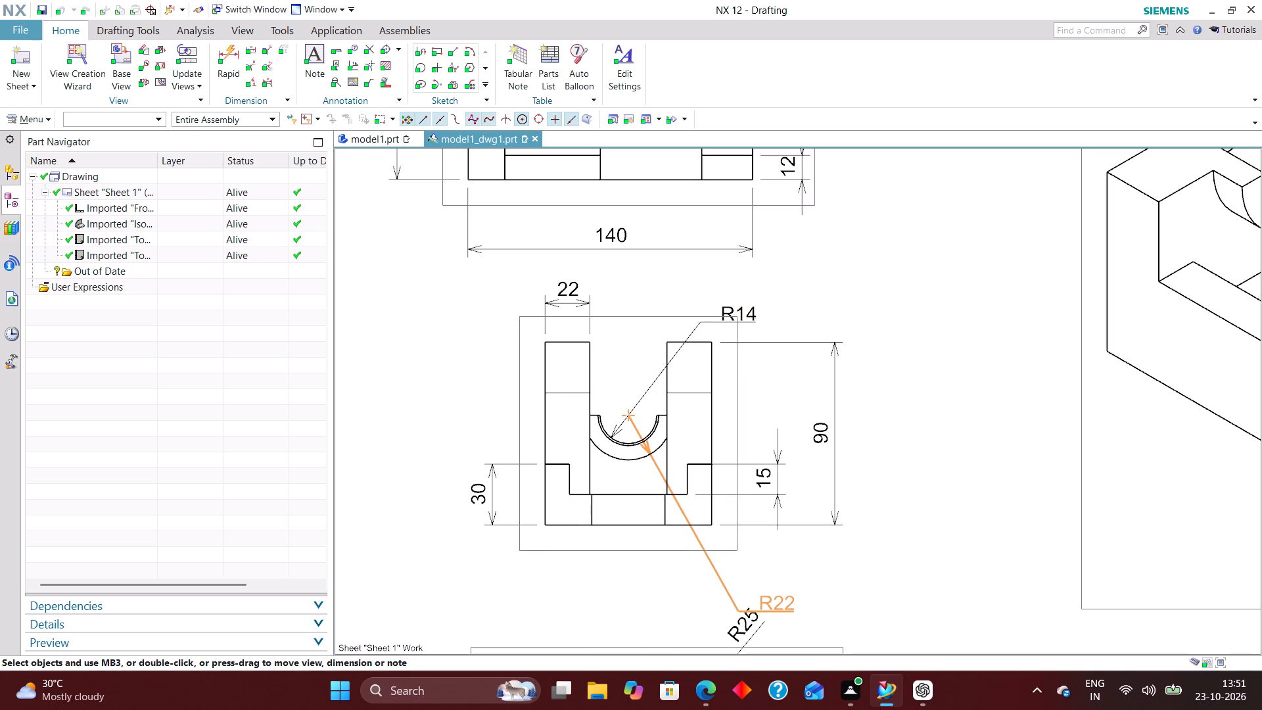
left_click_drag(776, 603, 770, 567)
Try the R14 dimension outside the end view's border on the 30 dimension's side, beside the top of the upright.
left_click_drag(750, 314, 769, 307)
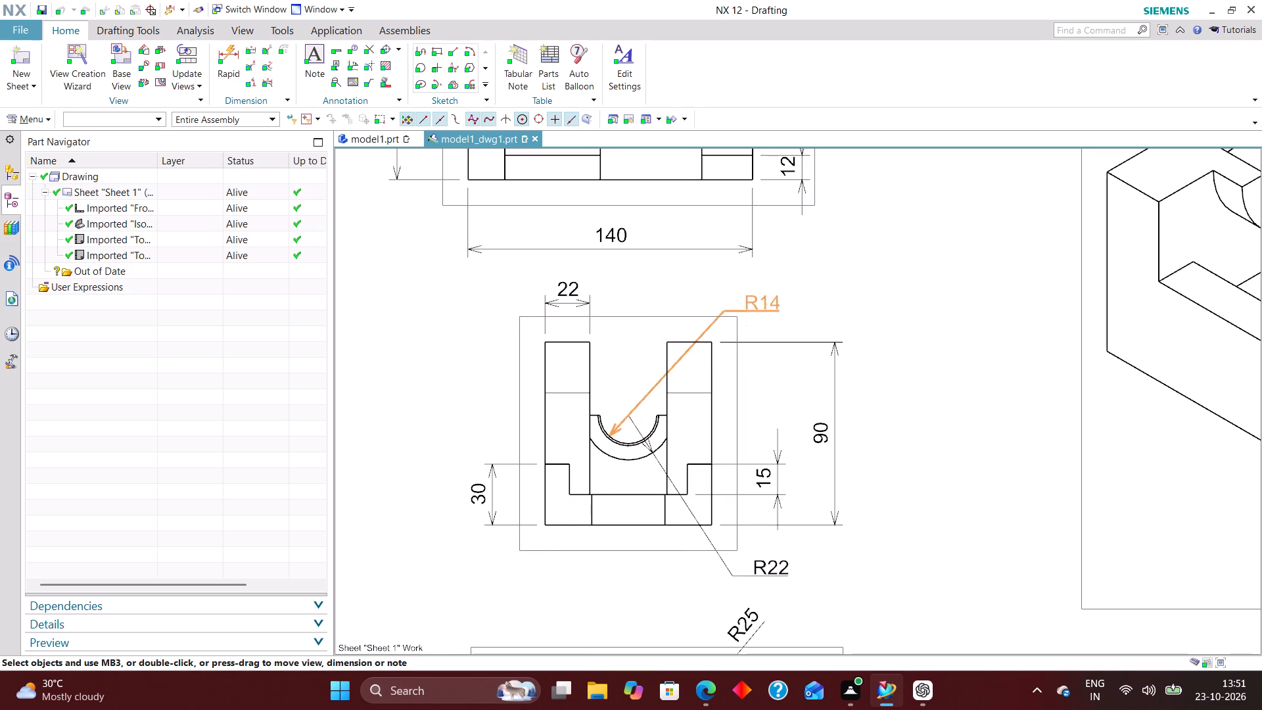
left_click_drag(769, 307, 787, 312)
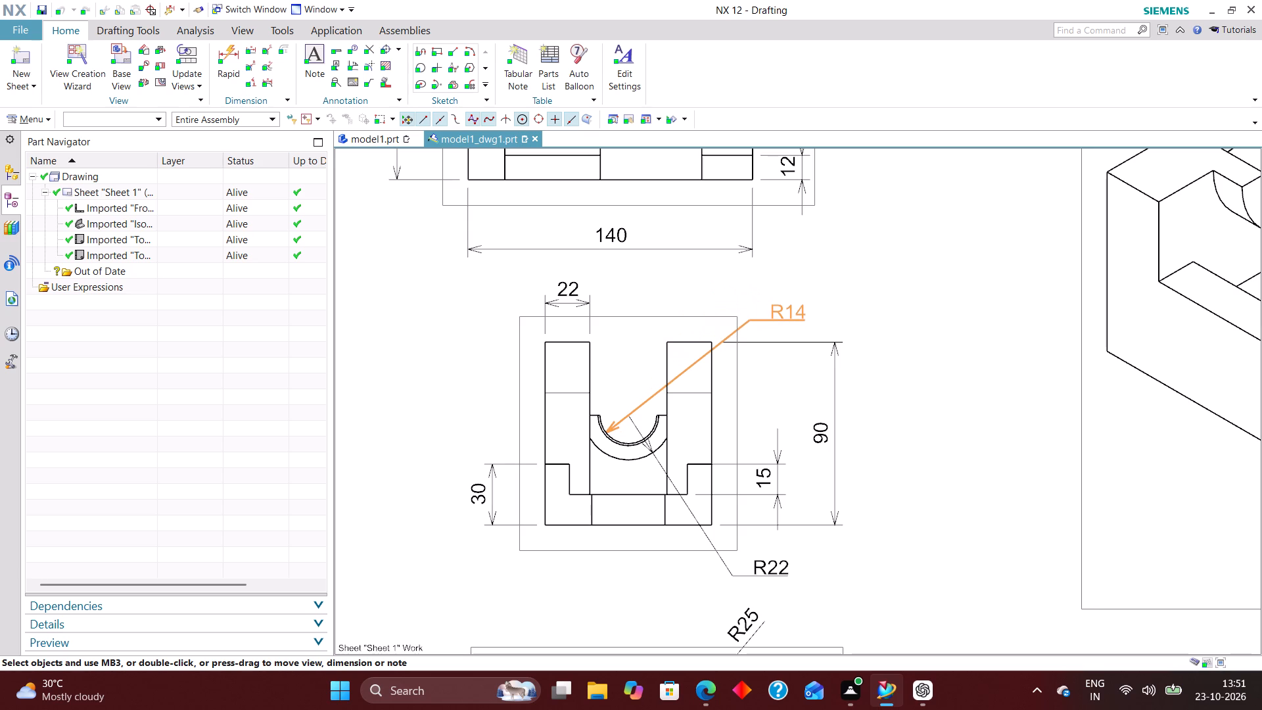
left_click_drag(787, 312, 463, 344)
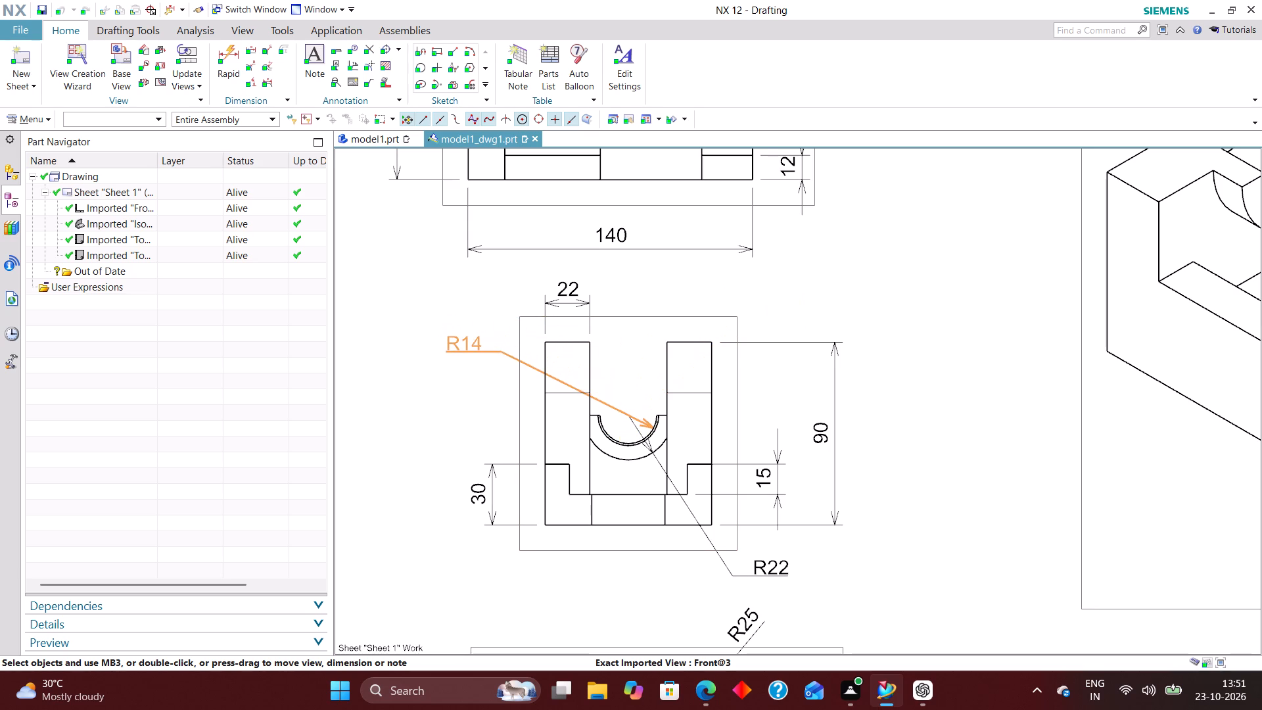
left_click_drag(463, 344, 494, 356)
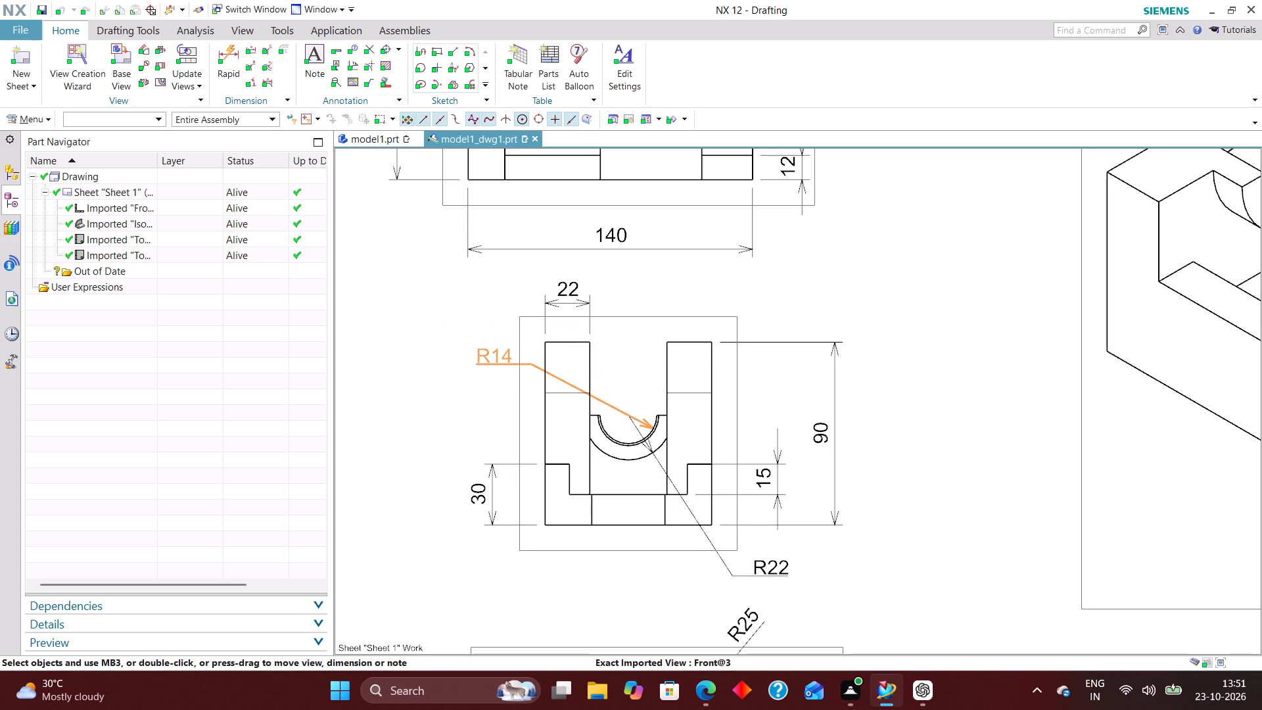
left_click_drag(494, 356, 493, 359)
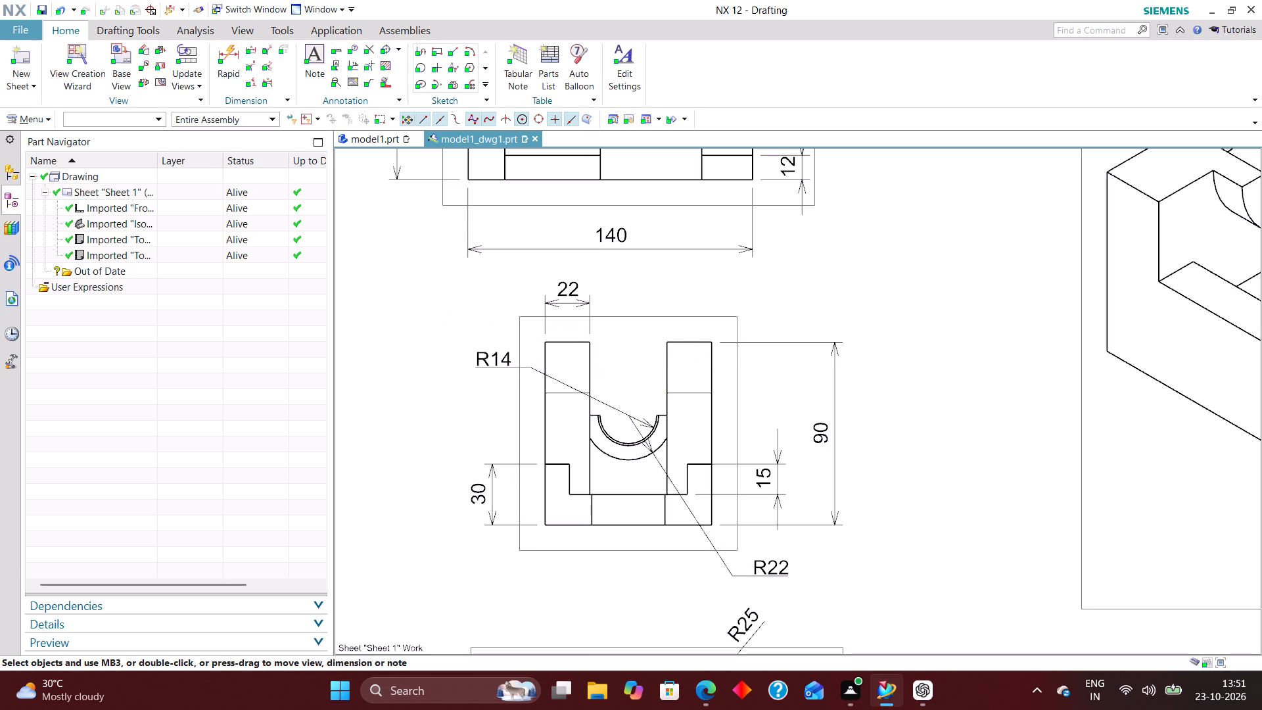
Move the R14 dimension just outside the end view's upper corner, above the 15 dimension on the 90 dimension's side.
left_click_drag(485, 360, 486, 360)
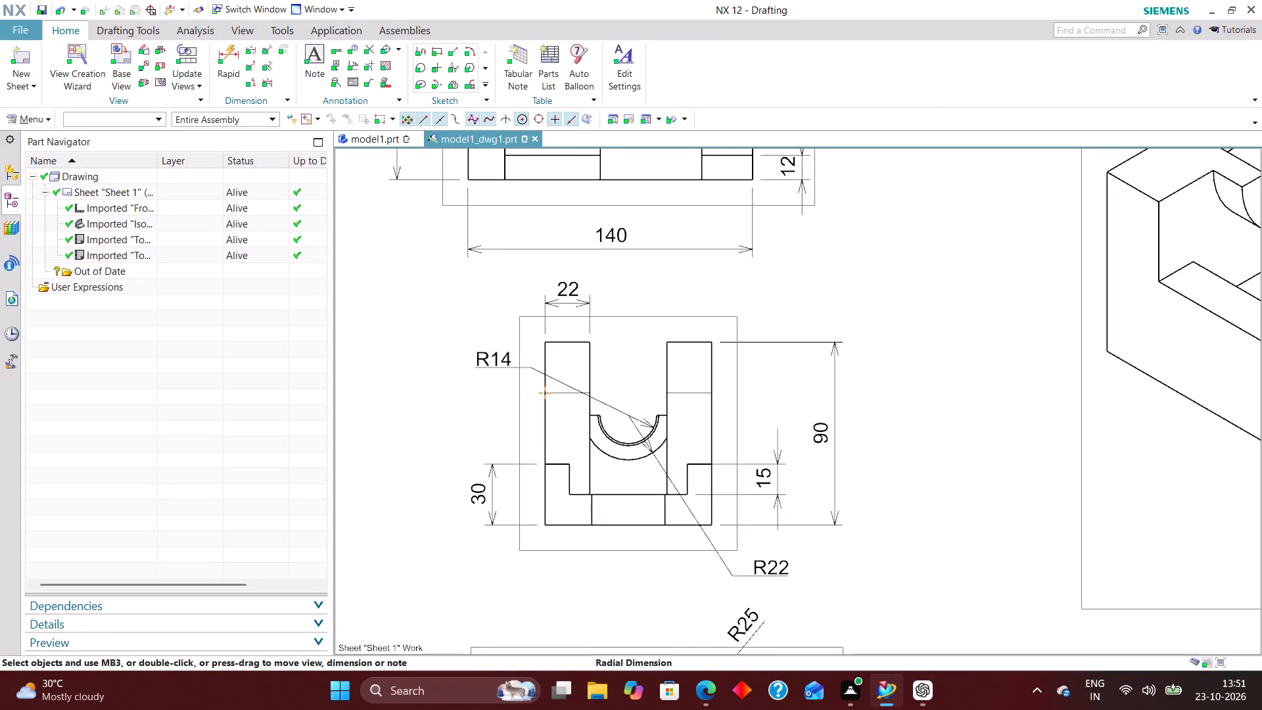
left_click_drag(486, 360, 785, 311)
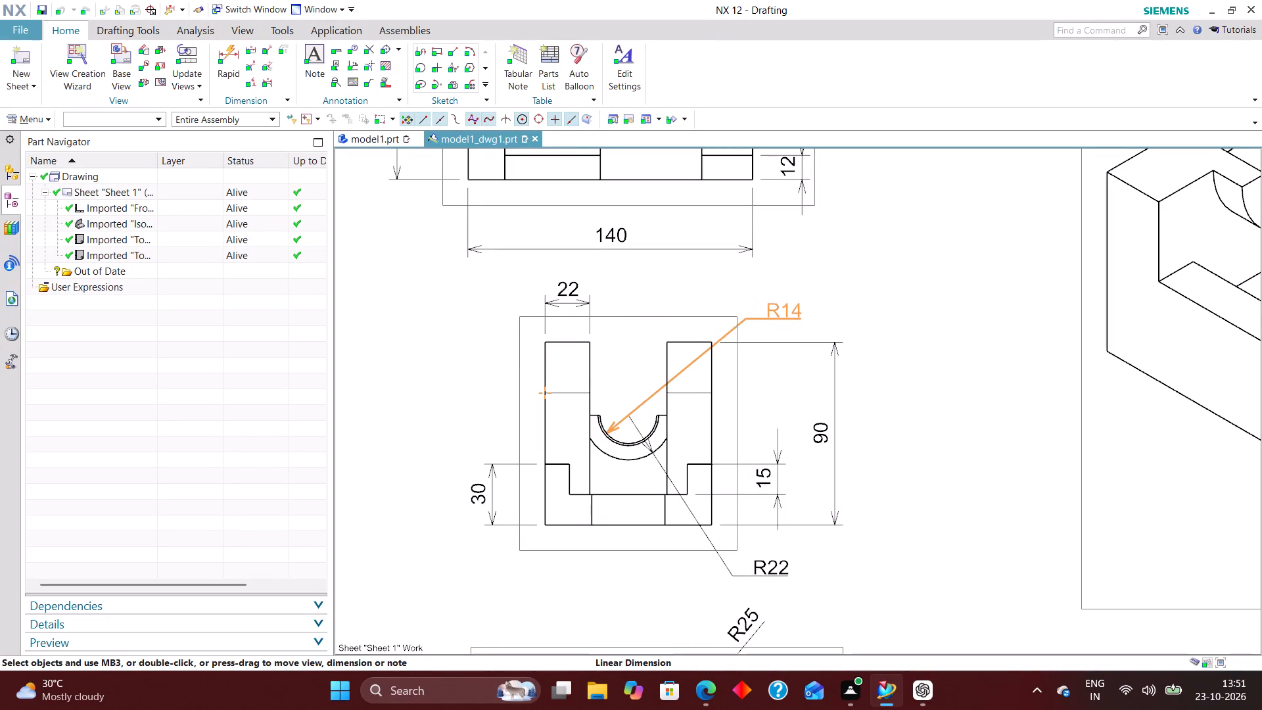
left_click_drag(785, 311, 785, 310)
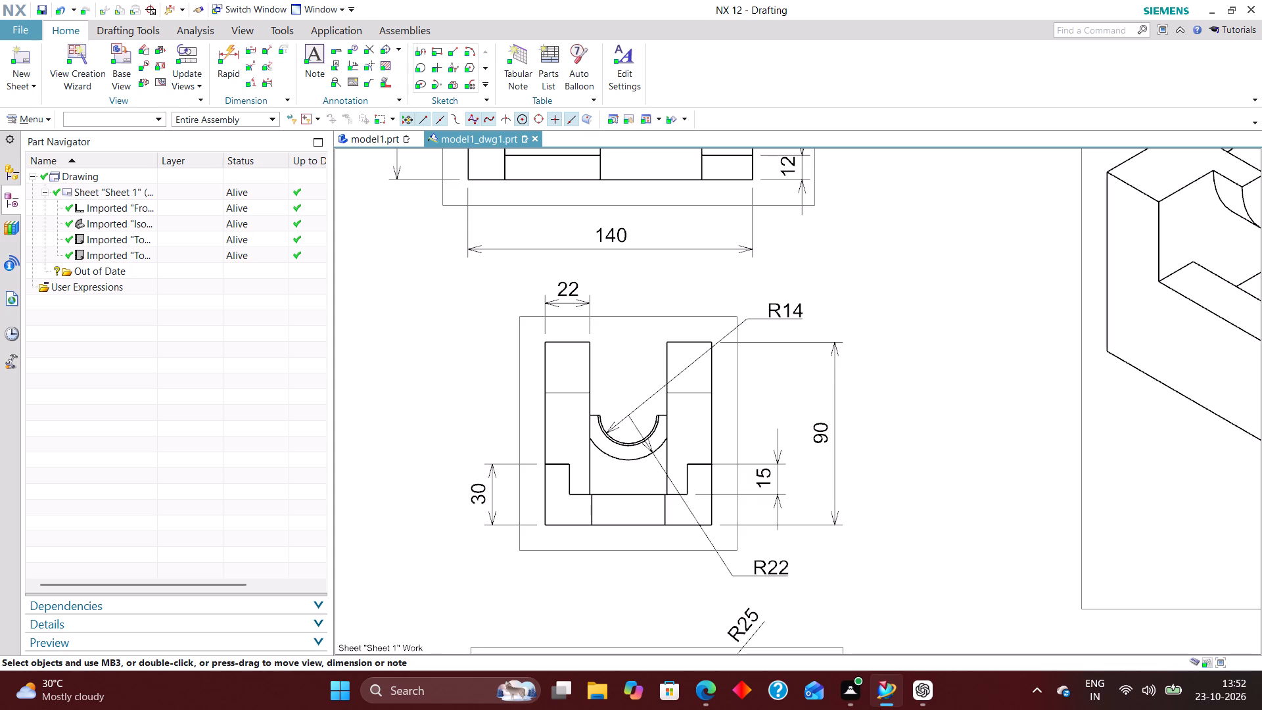
Extend the lug's R25 dimension leader to the arc centre and set its arrow to Out.
scroll(571, 433, "down", 3)
scroll(542, 457, "up", 4)
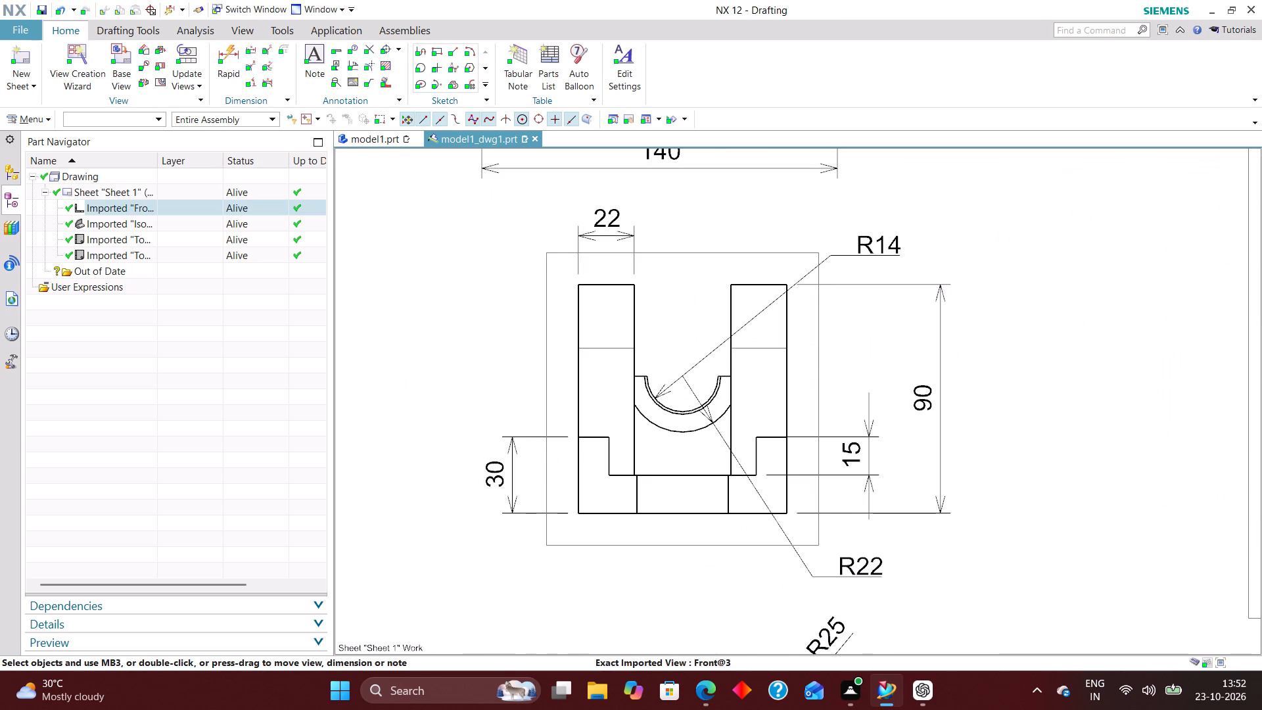
scroll(577, 479, "down", 3)
scroll(648, 394, "down", 2)
scroll(644, 298, "up", 3)
scroll(633, 307, "down", 4)
scroll(653, 420, "up", 3)
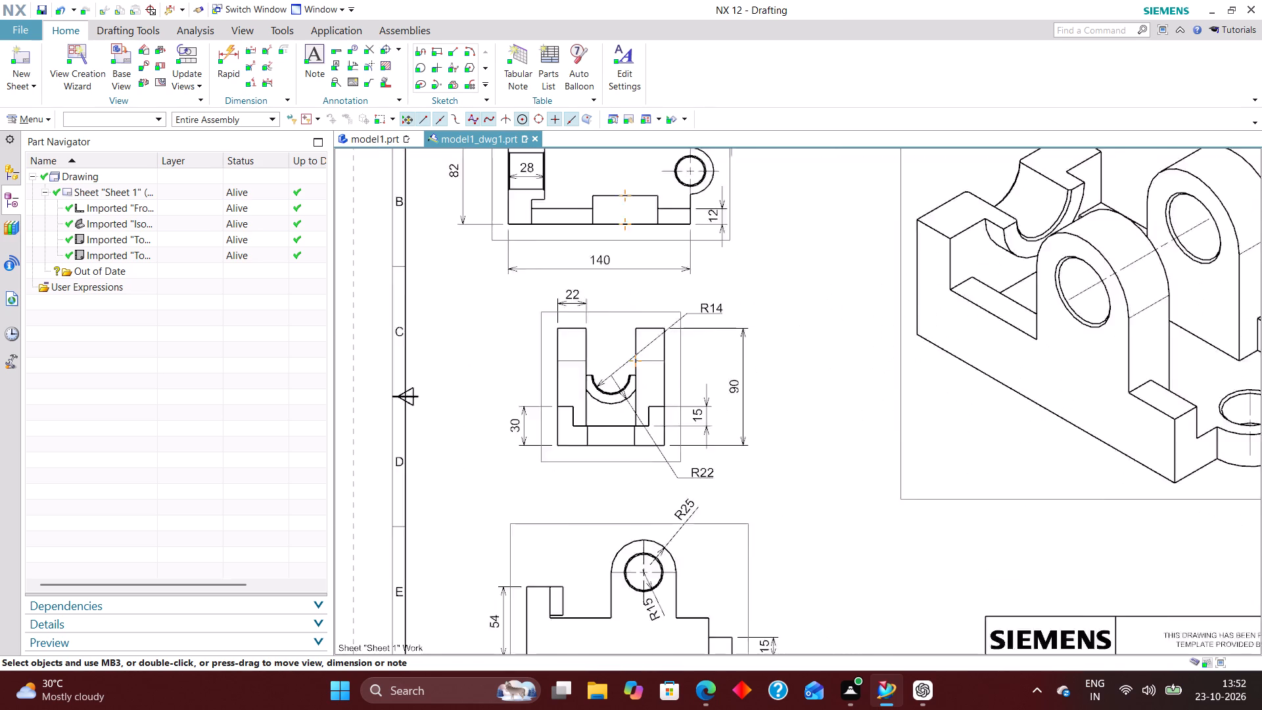
scroll(653, 423, "up", 2)
scroll(647, 287, "down", 3)
scroll(657, 491, "up", 4)
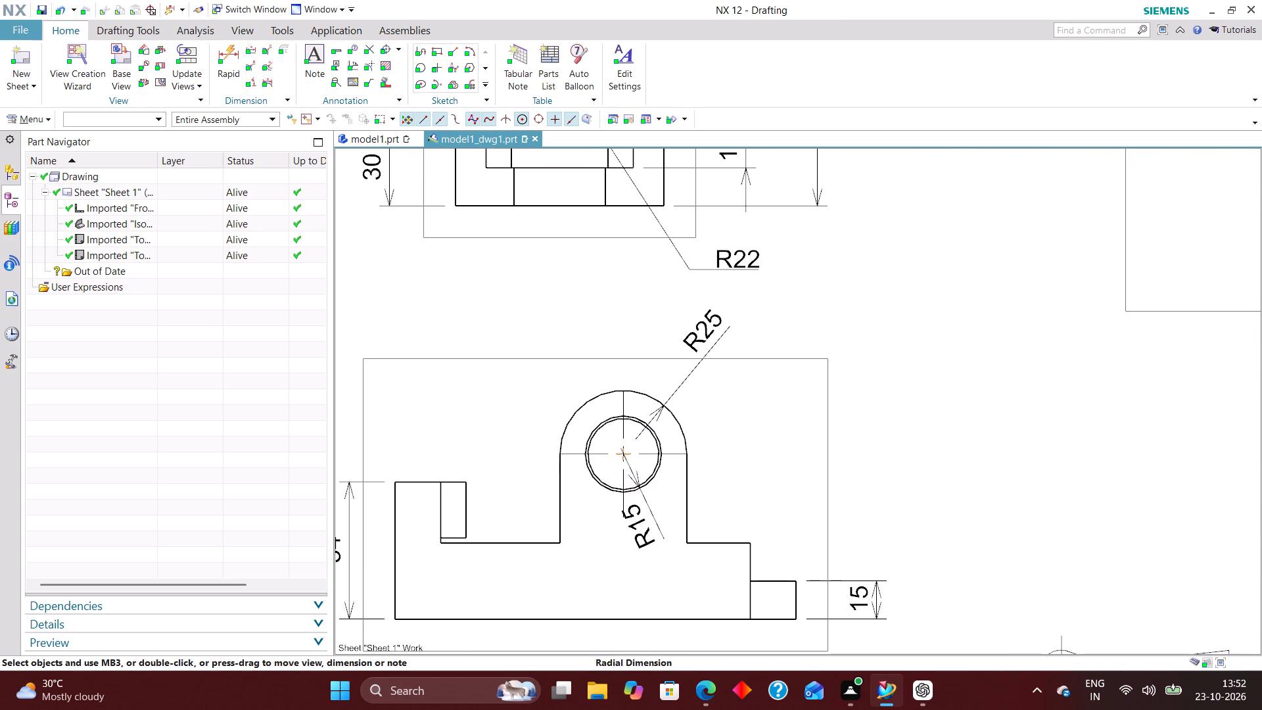
double_click(705, 331)
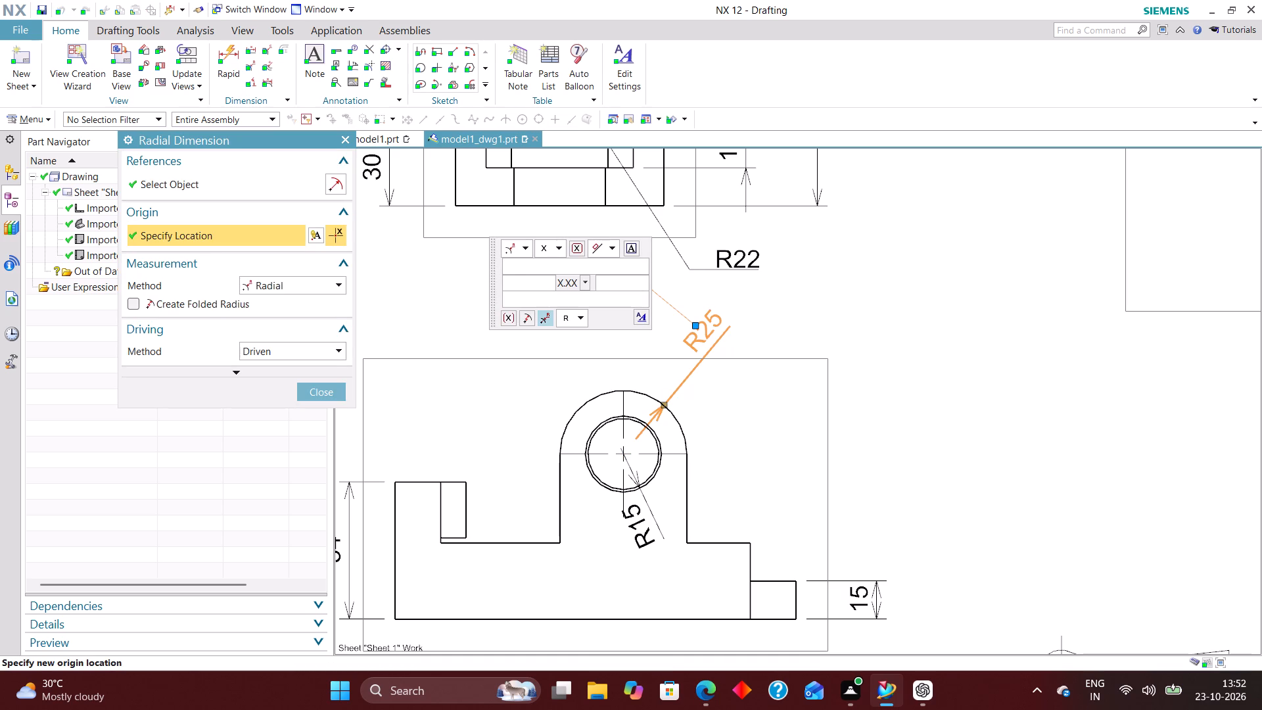
left_click(541, 319)
left_click(668, 404)
left_click(569, 415)
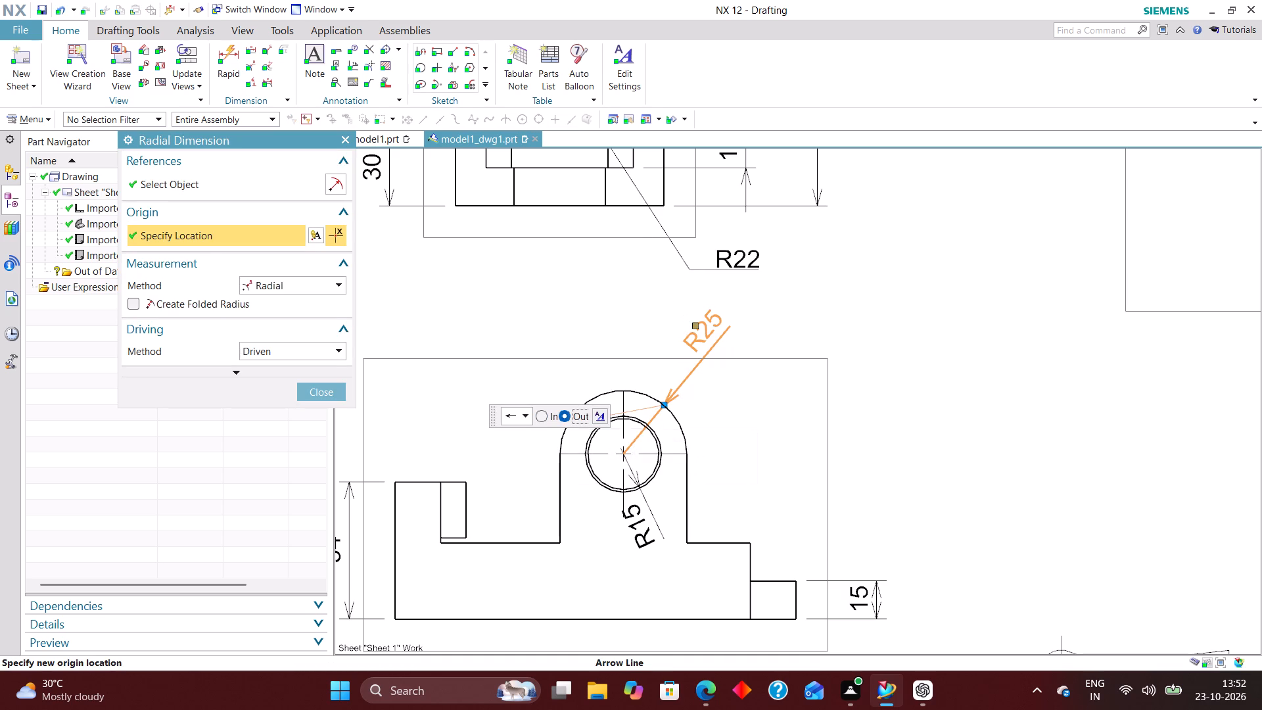
left_click(331, 393)
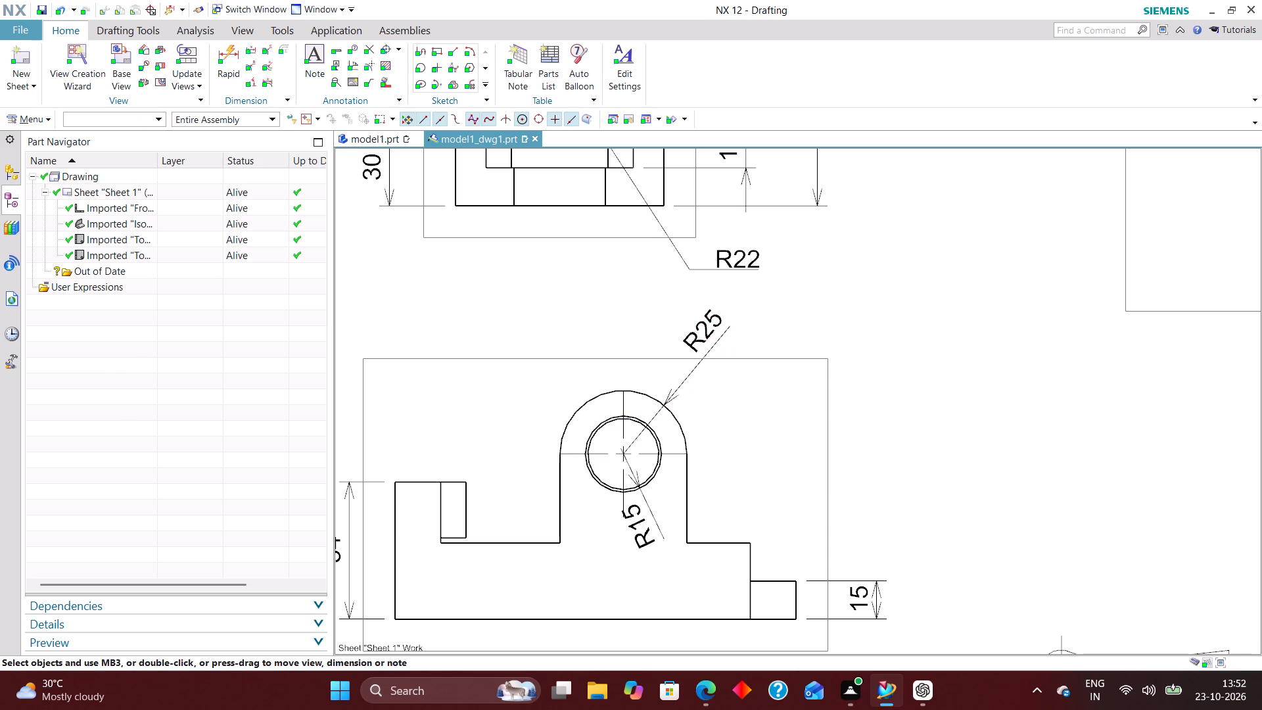
Set the R25 dimension's text orientation to Horizontal Text and its position to Text above Stub.
double_click(711, 326)
left_click(645, 319)
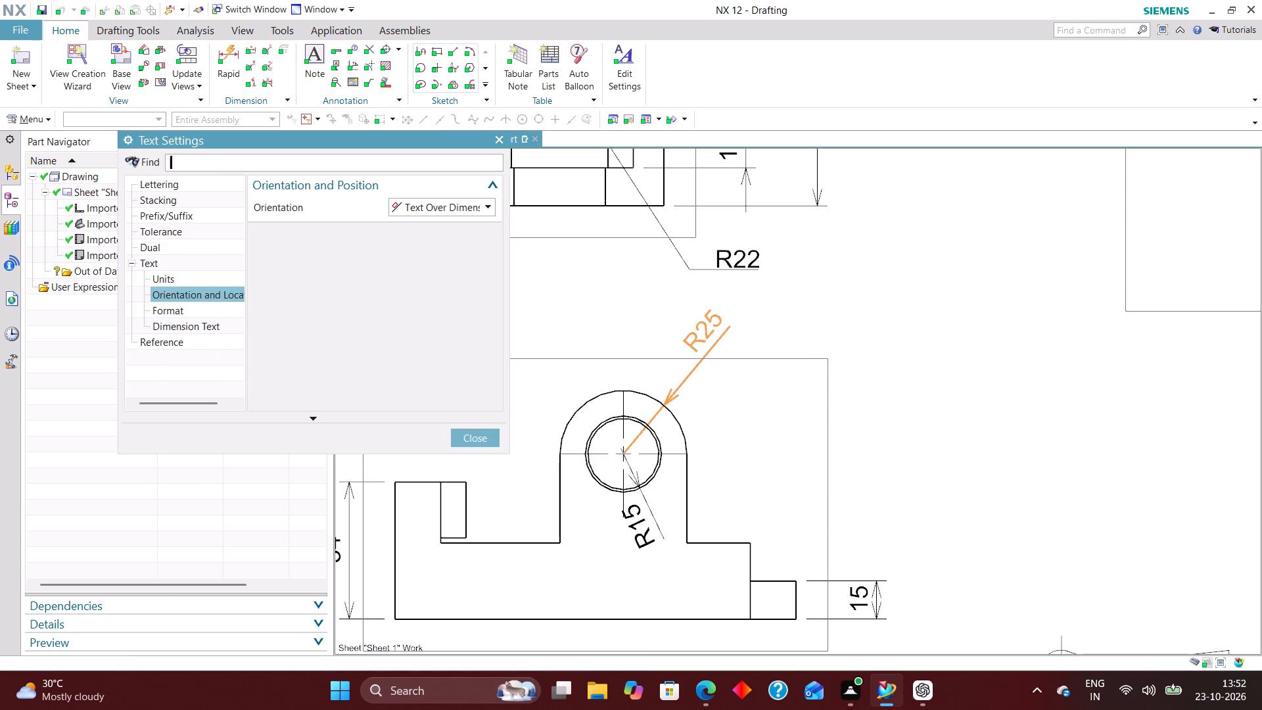
left_click(479, 206)
left_click(463, 224)
left_click(470, 234)
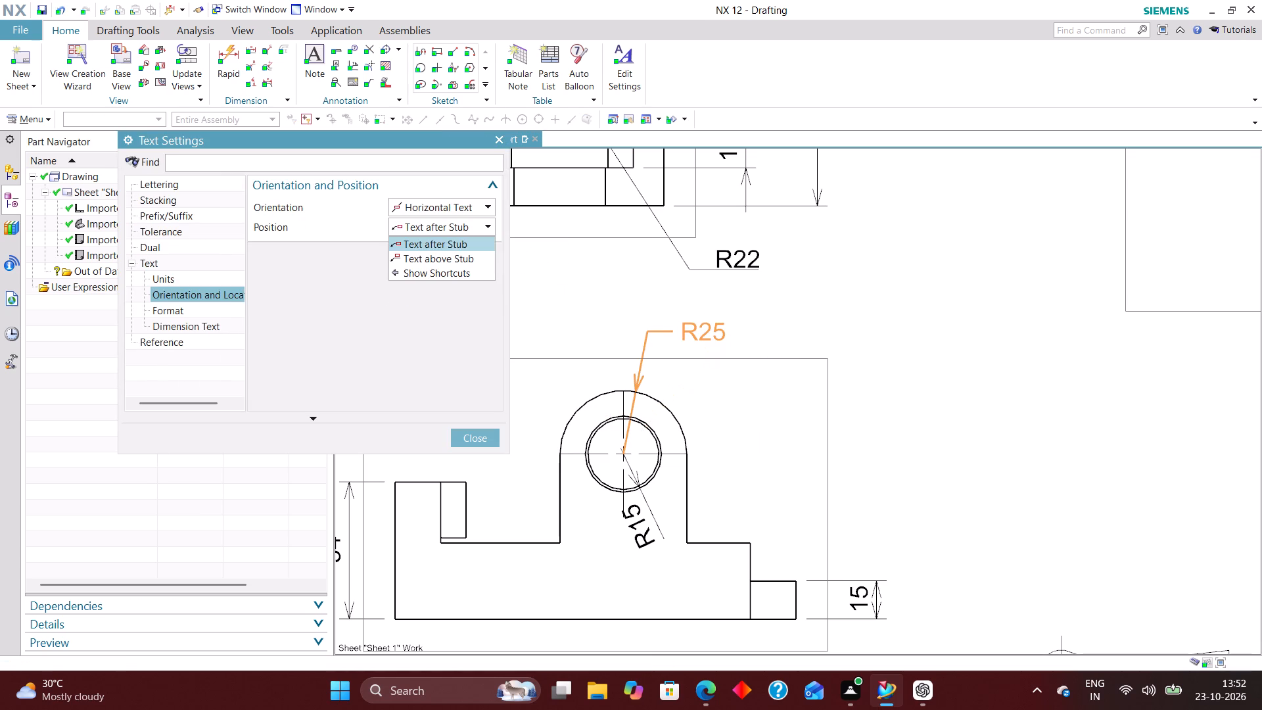
left_click(459, 253)
left_click(492, 438)
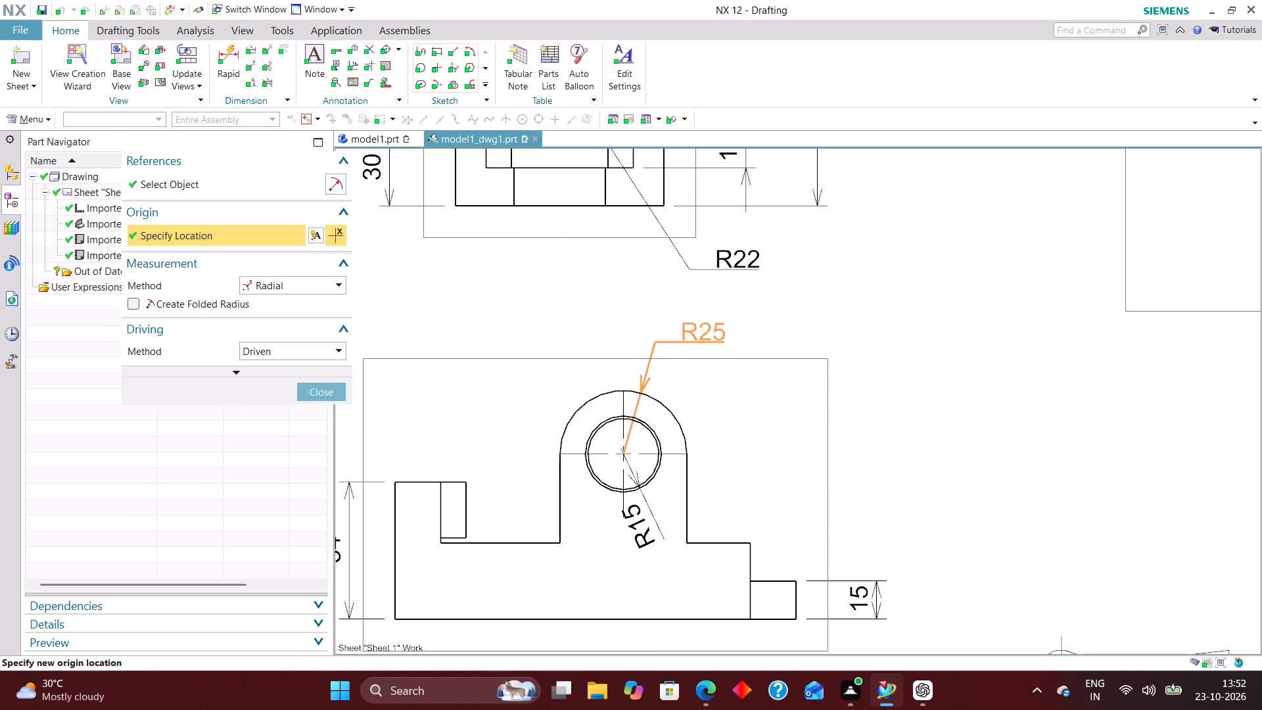
left_click(318, 394)
Move the R25 dimension inside the view border, beside the lug's rounded top on the 15 dimension's side.
left_click_drag(694, 325, 706, 333)
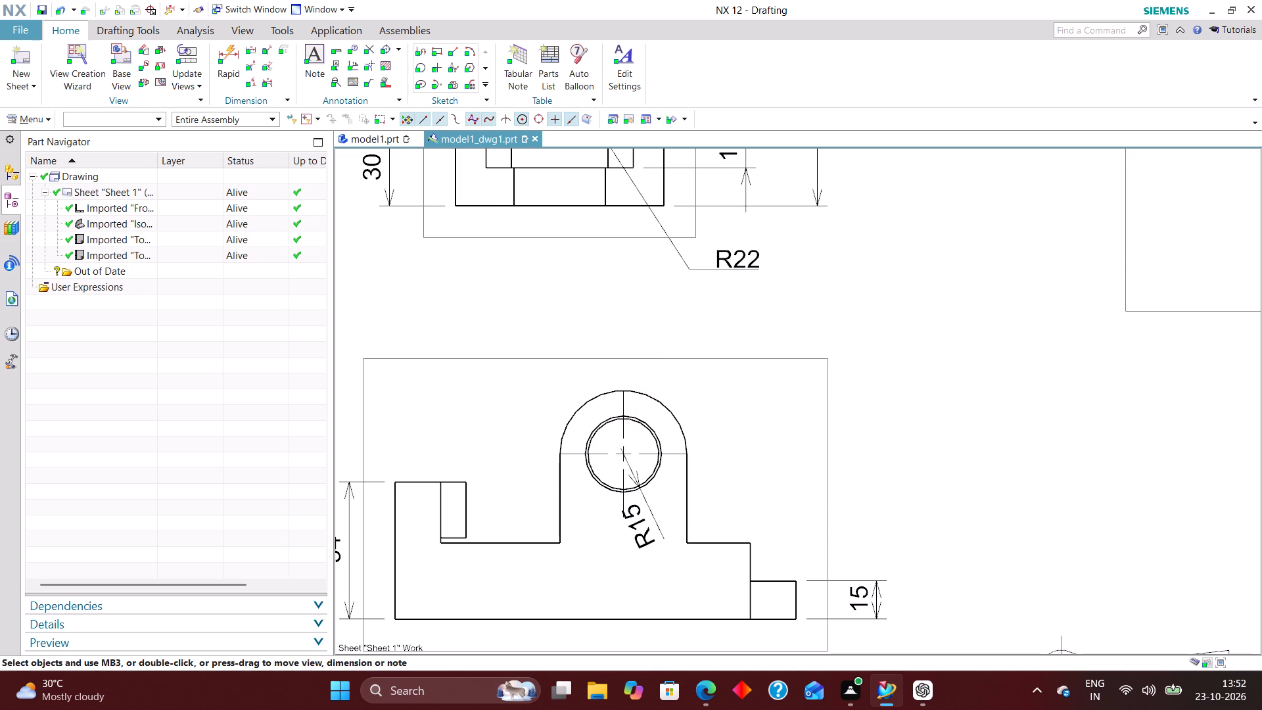
left_click_drag(706, 333, 747, 389)
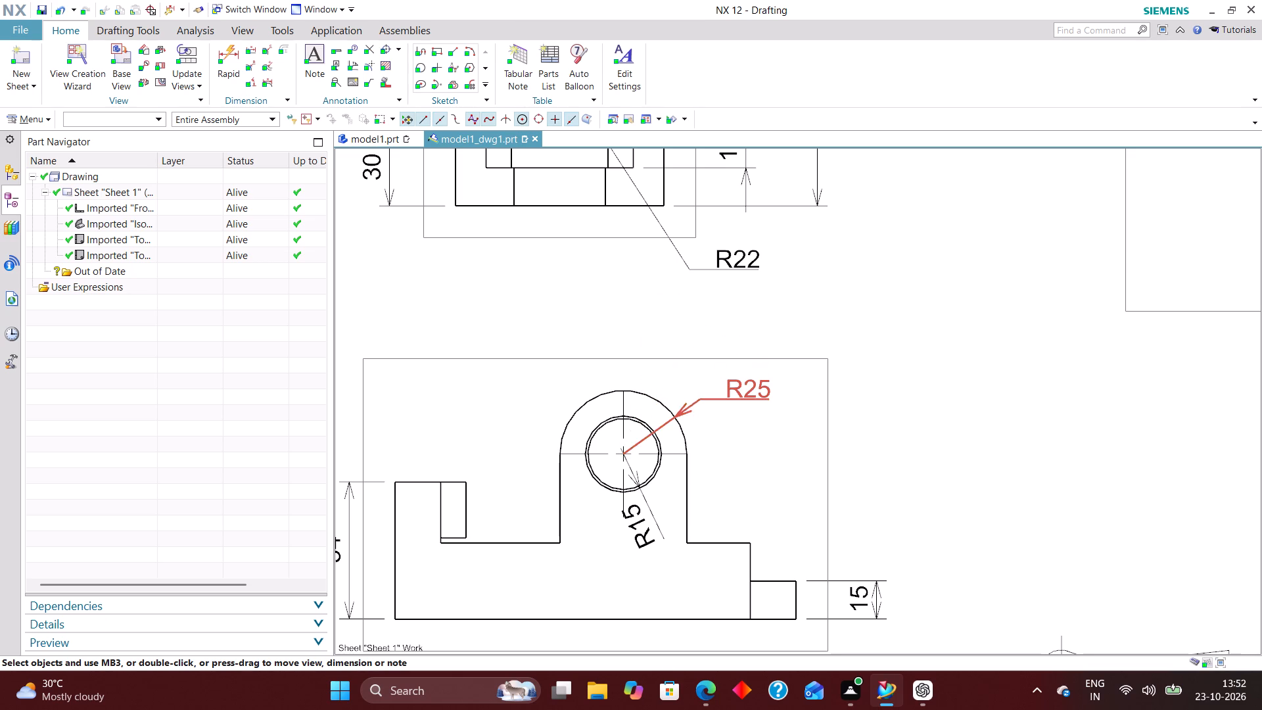
Move the R15 dimension from beneath the lug's hole to outside the lug, on the 54 dimension's side.
left_click_drag(647, 531, 587, 531)
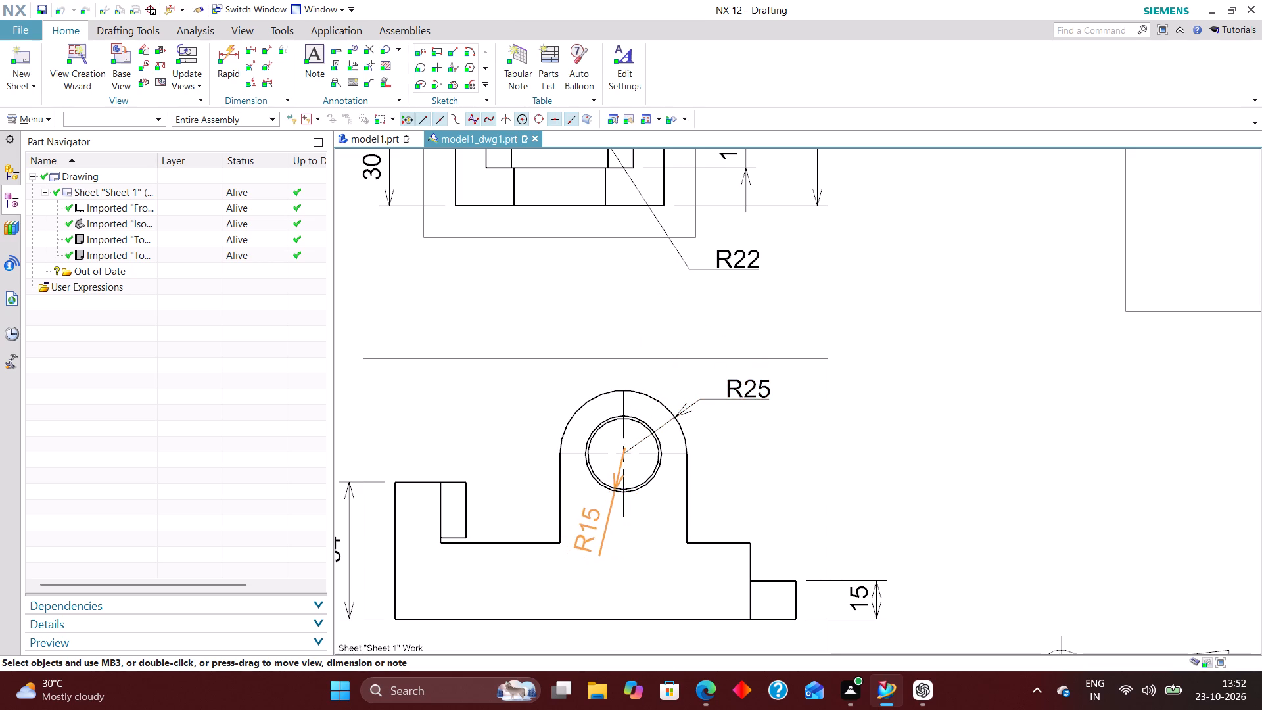
left_click_drag(587, 531, 519, 476)
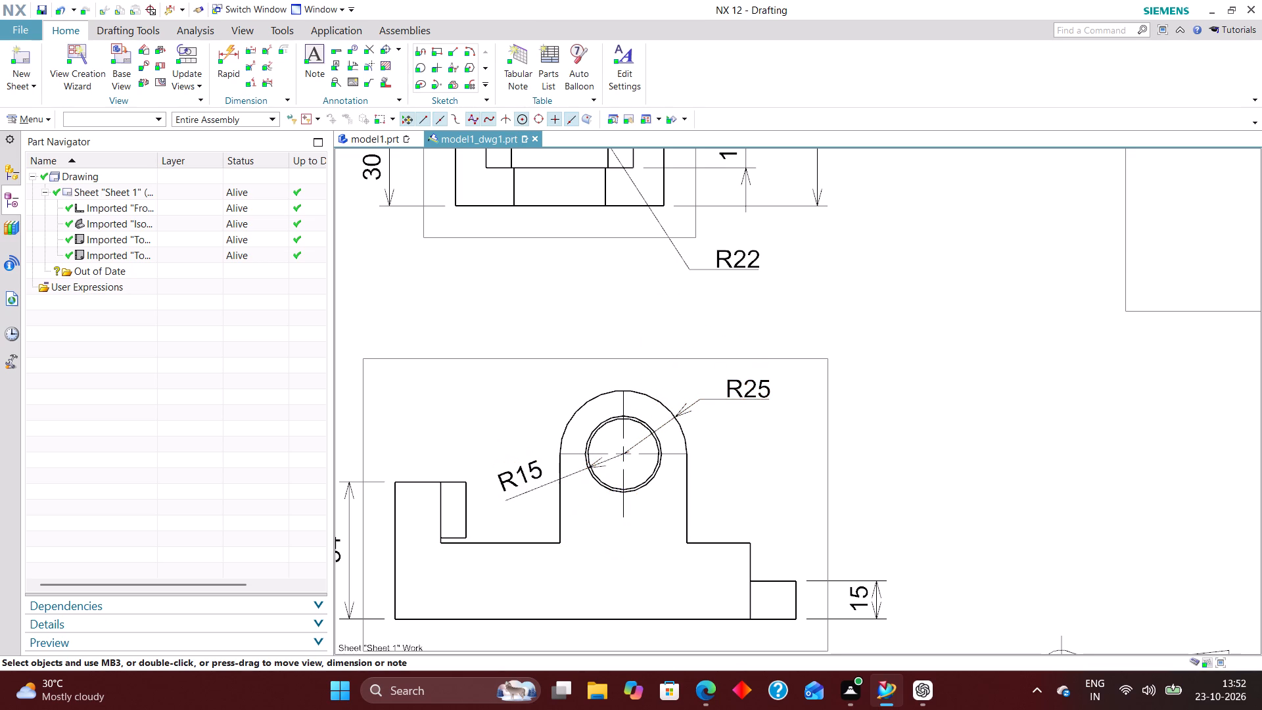
Set the R15 dimension's text orientation to Horizontal Text and its position to Text above Stub.
double_click(526, 477)
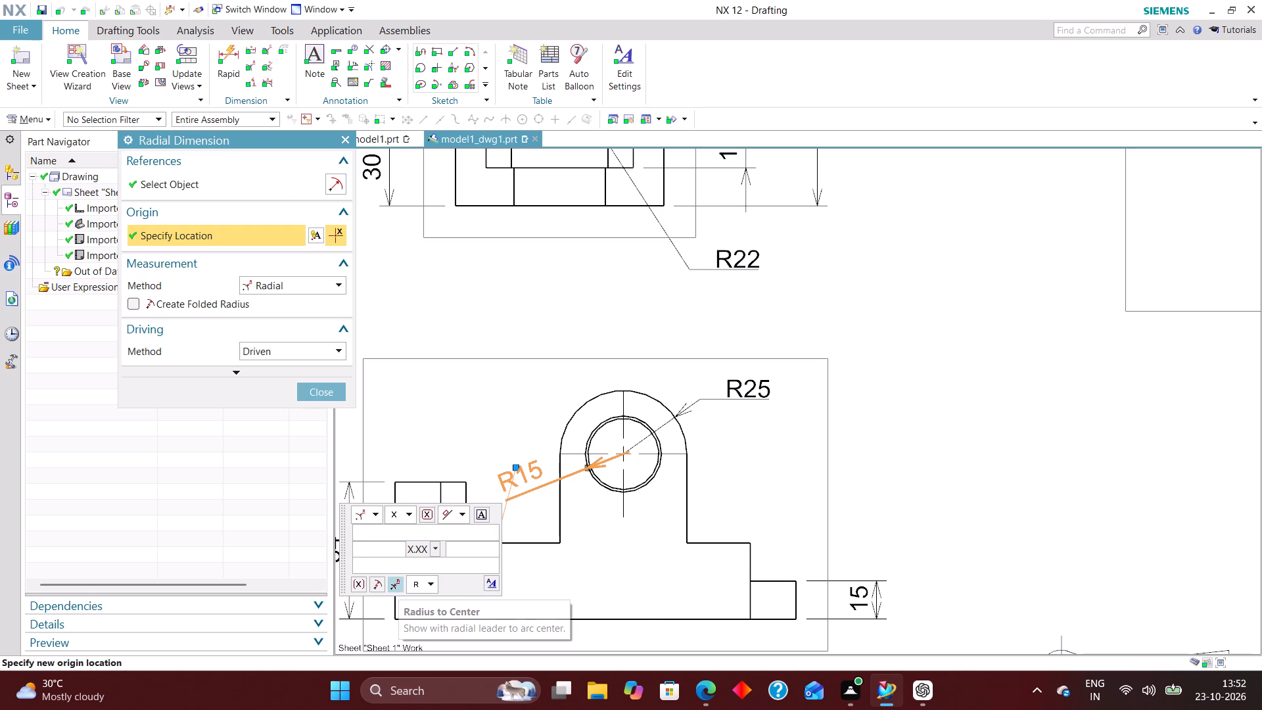
left_click(495, 580)
left_click(464, 201)
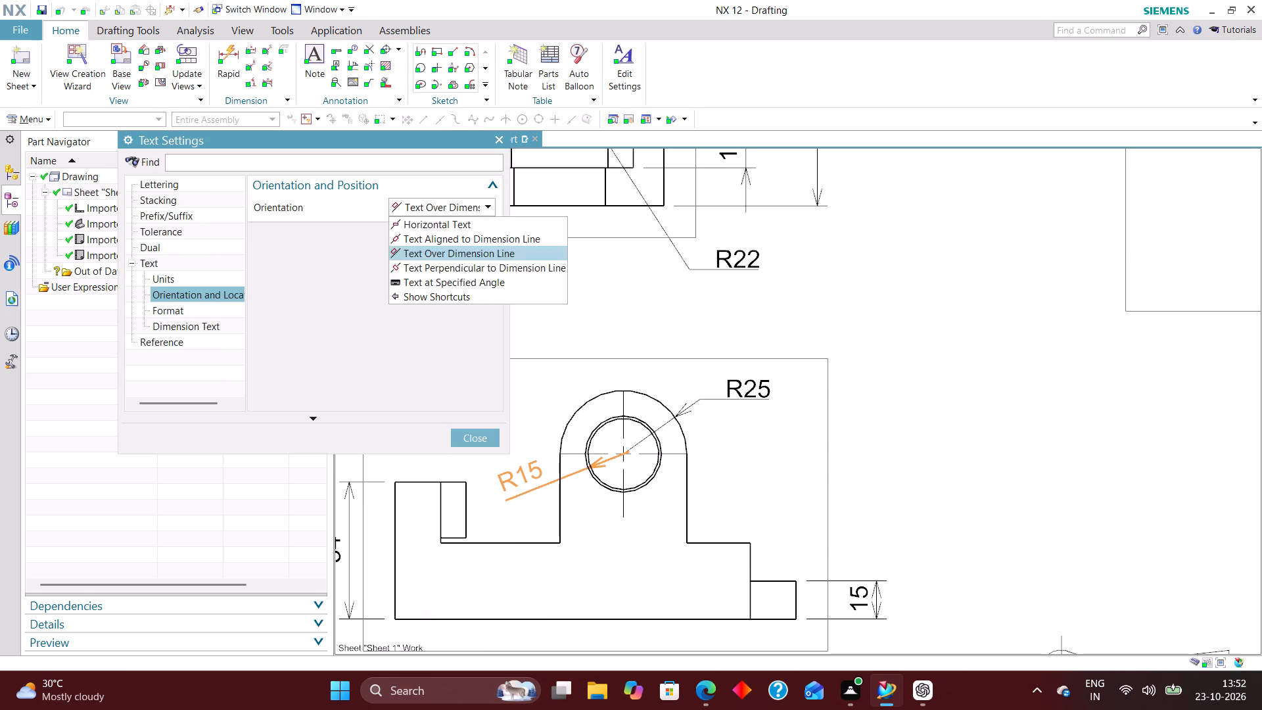
left_click(453, 221)
left_click(461, 232)
left_click(457, 256)
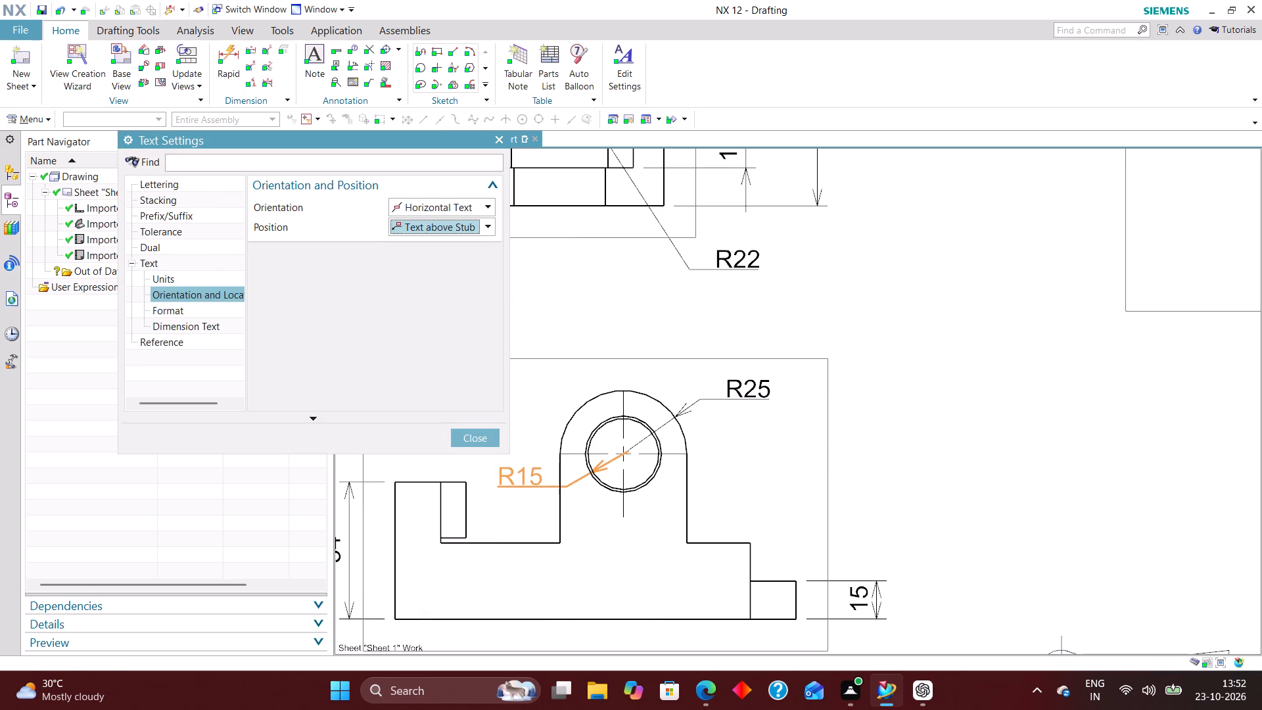
left_click(467, 434)
left_click(331, 394)
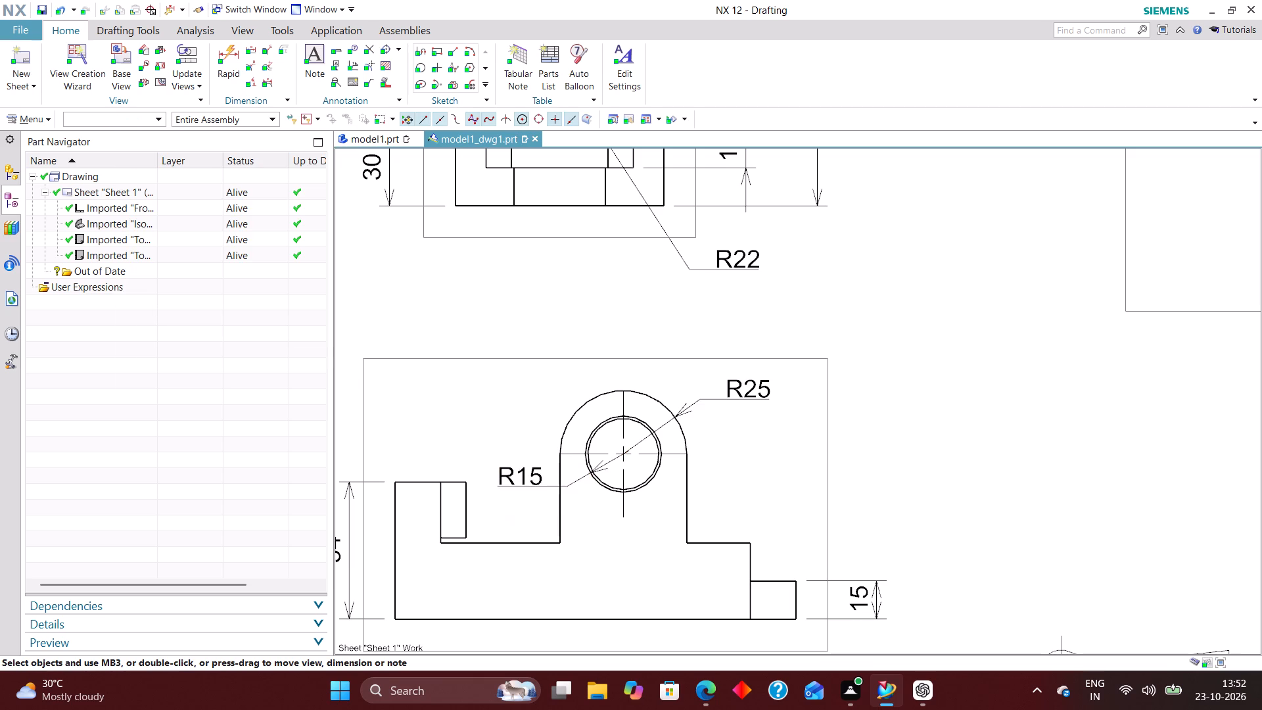
Shift the R15 dimension slightly lower beside the lug, keeping it above the bracket's base.
left_click_drag(526, 481, 514, 479)
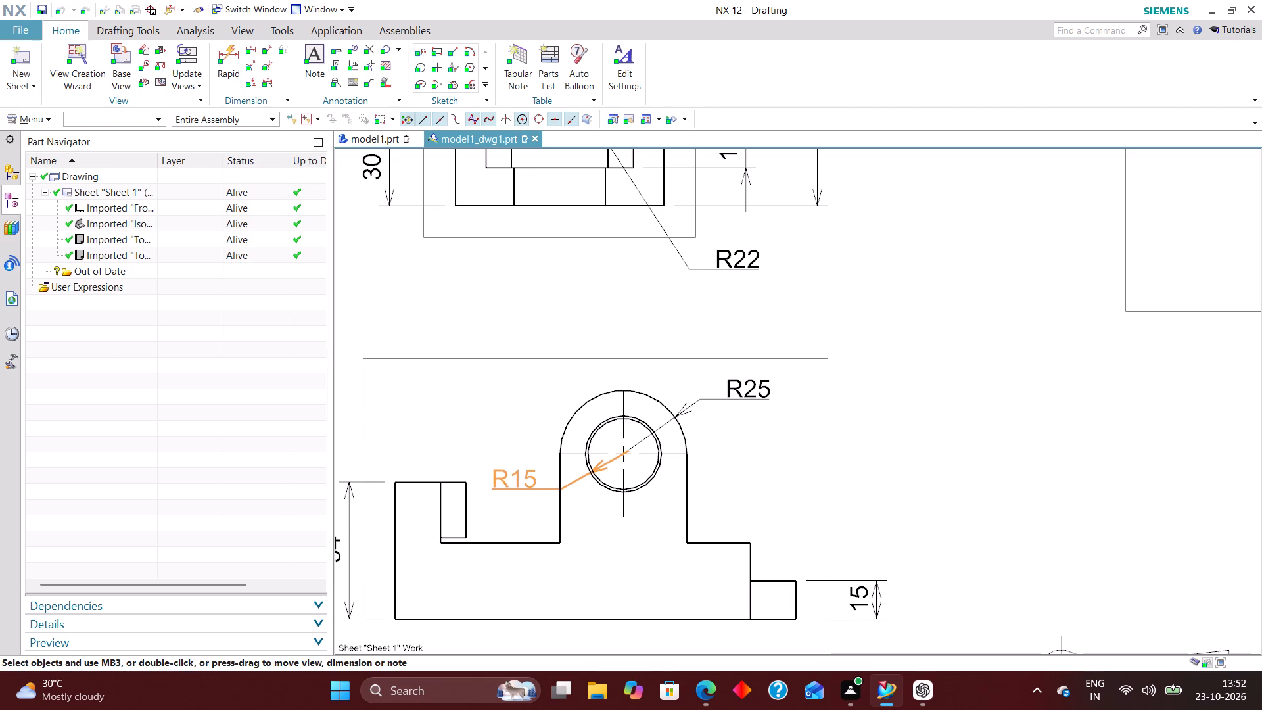
left_click_drag(514, 479, 518, 485)
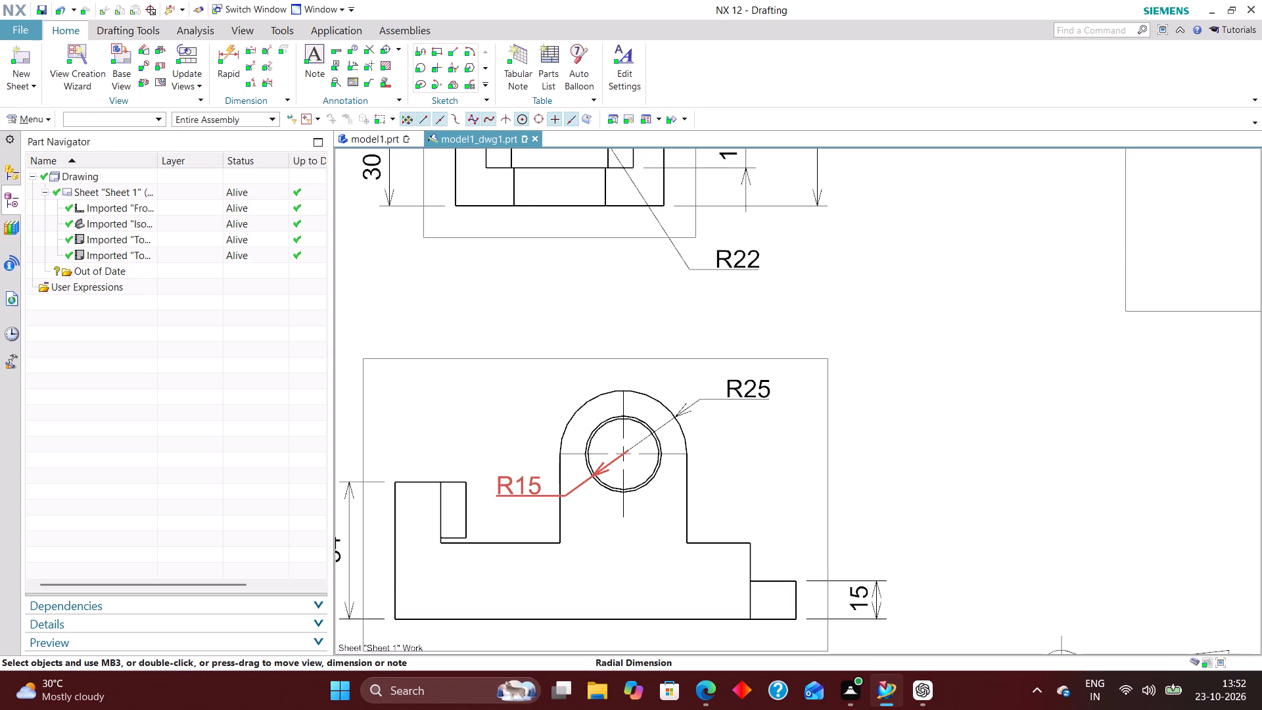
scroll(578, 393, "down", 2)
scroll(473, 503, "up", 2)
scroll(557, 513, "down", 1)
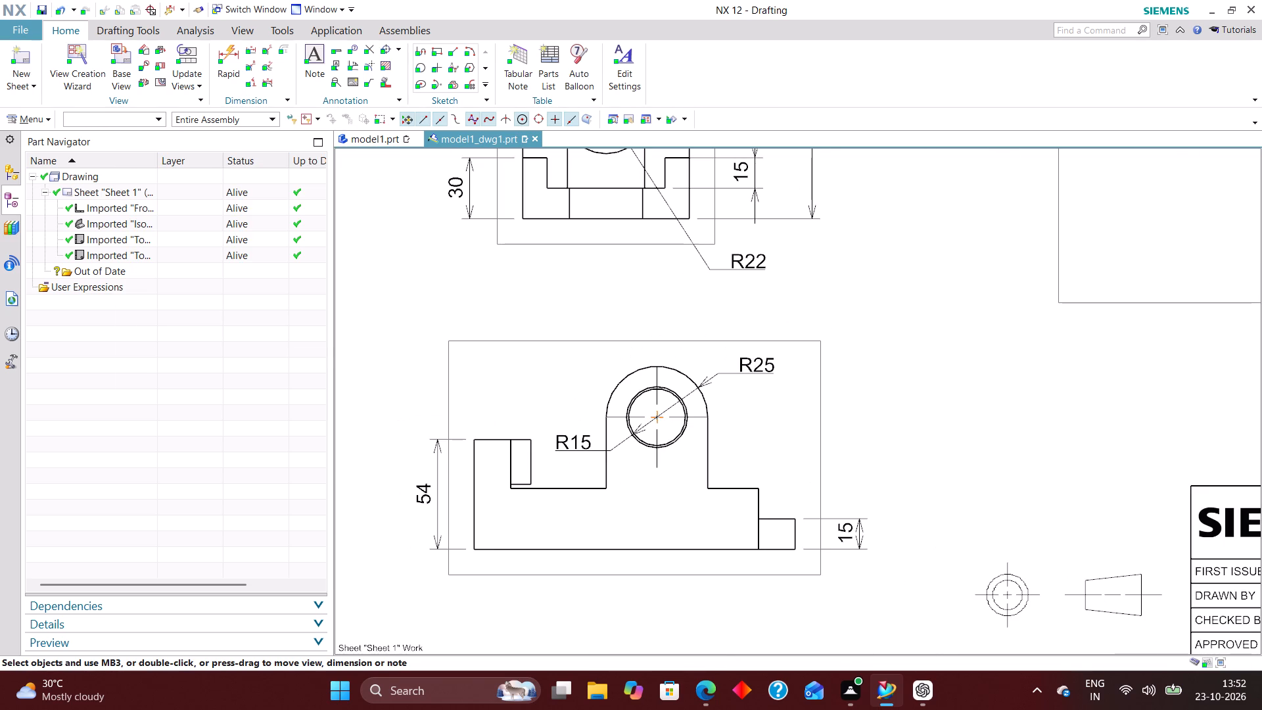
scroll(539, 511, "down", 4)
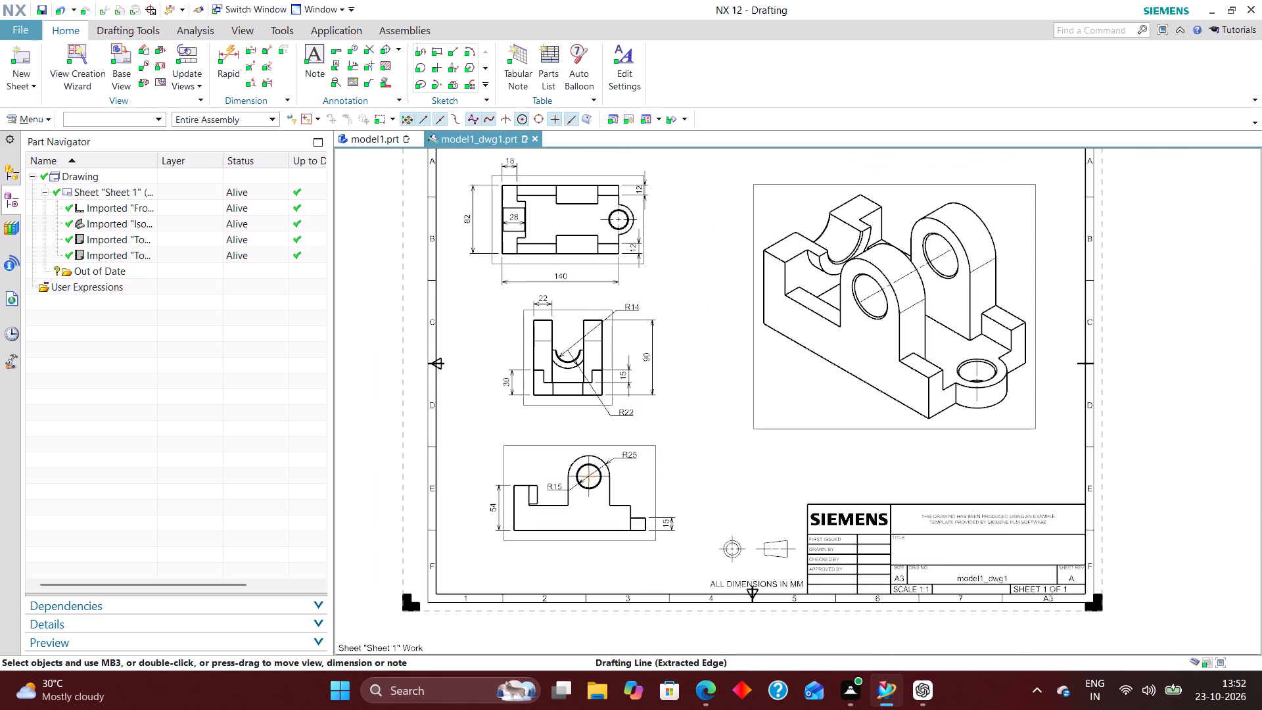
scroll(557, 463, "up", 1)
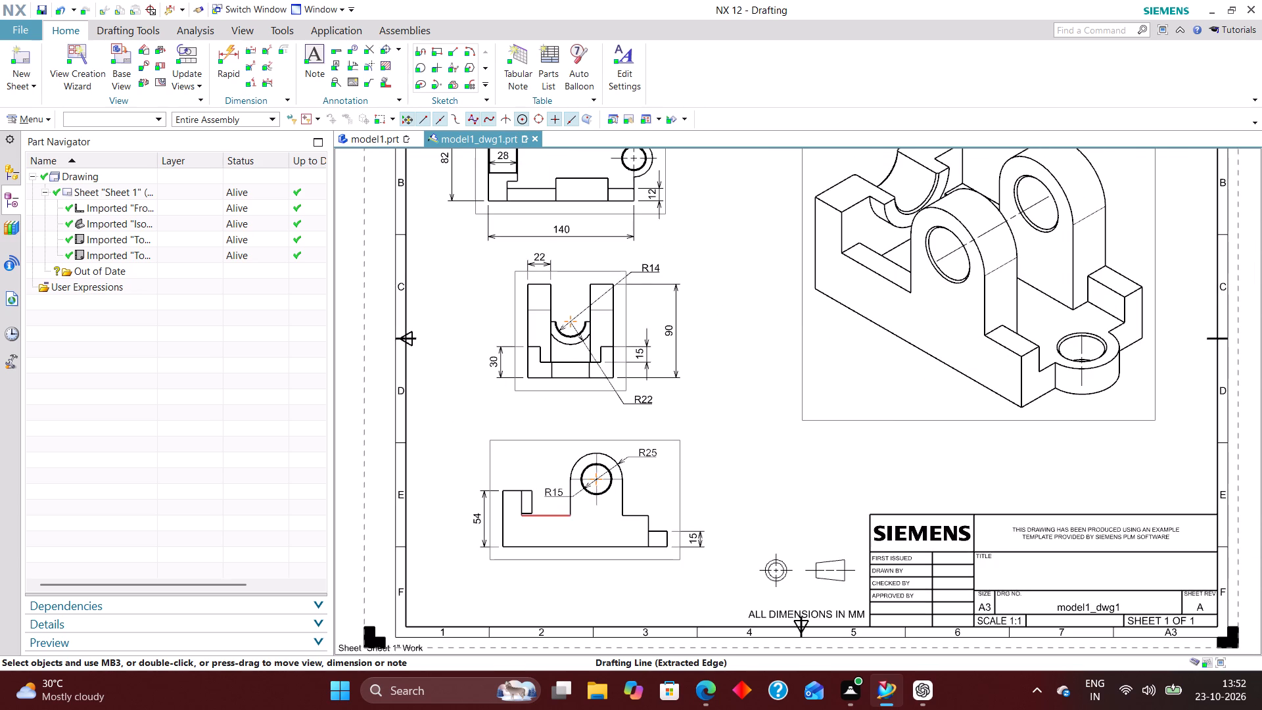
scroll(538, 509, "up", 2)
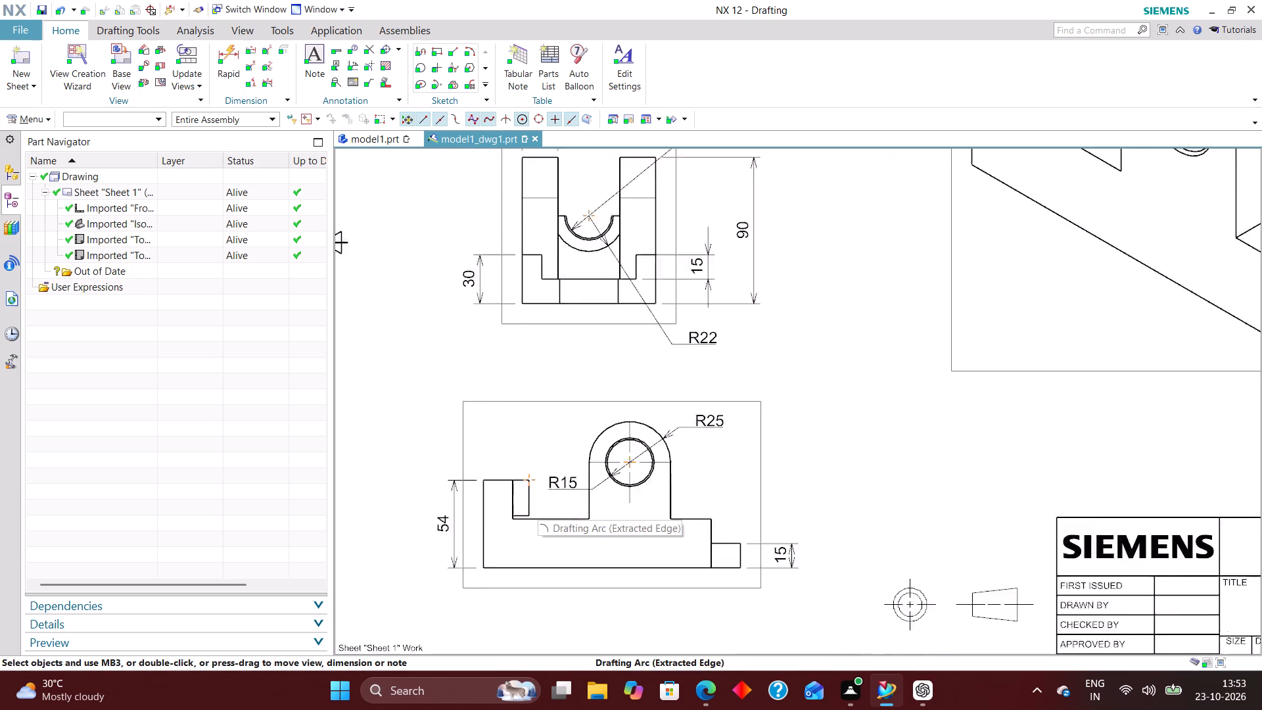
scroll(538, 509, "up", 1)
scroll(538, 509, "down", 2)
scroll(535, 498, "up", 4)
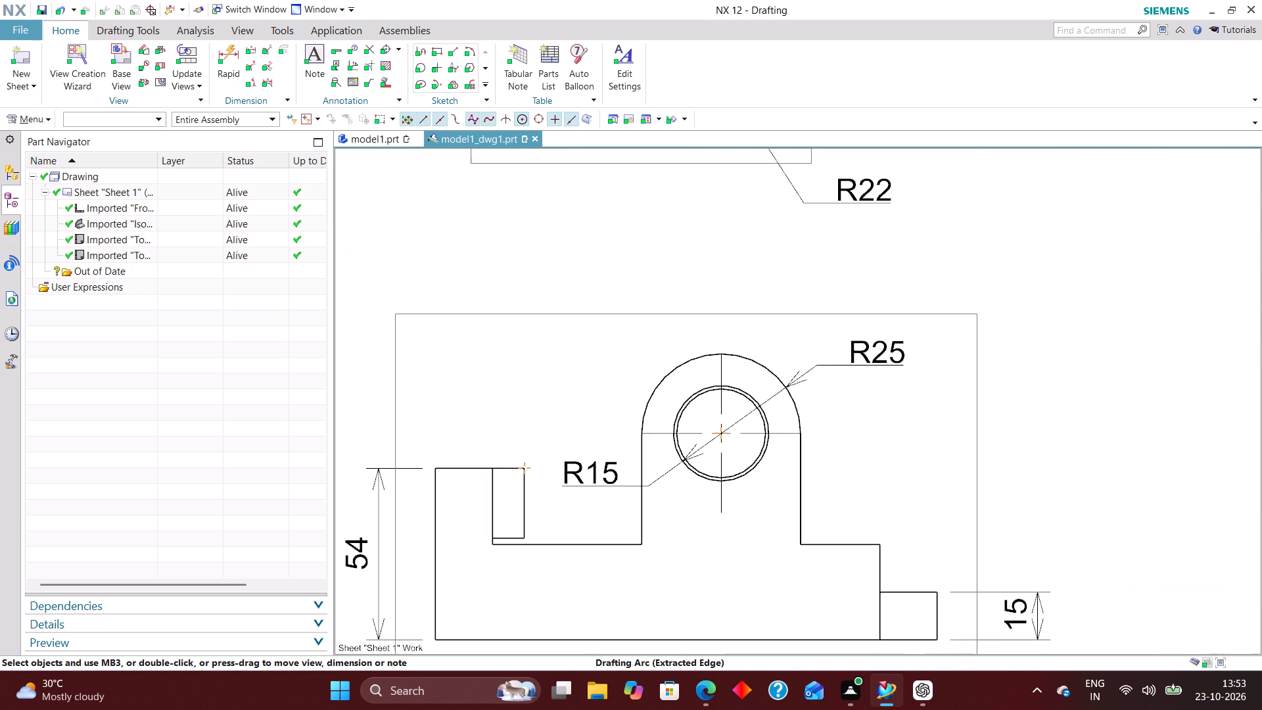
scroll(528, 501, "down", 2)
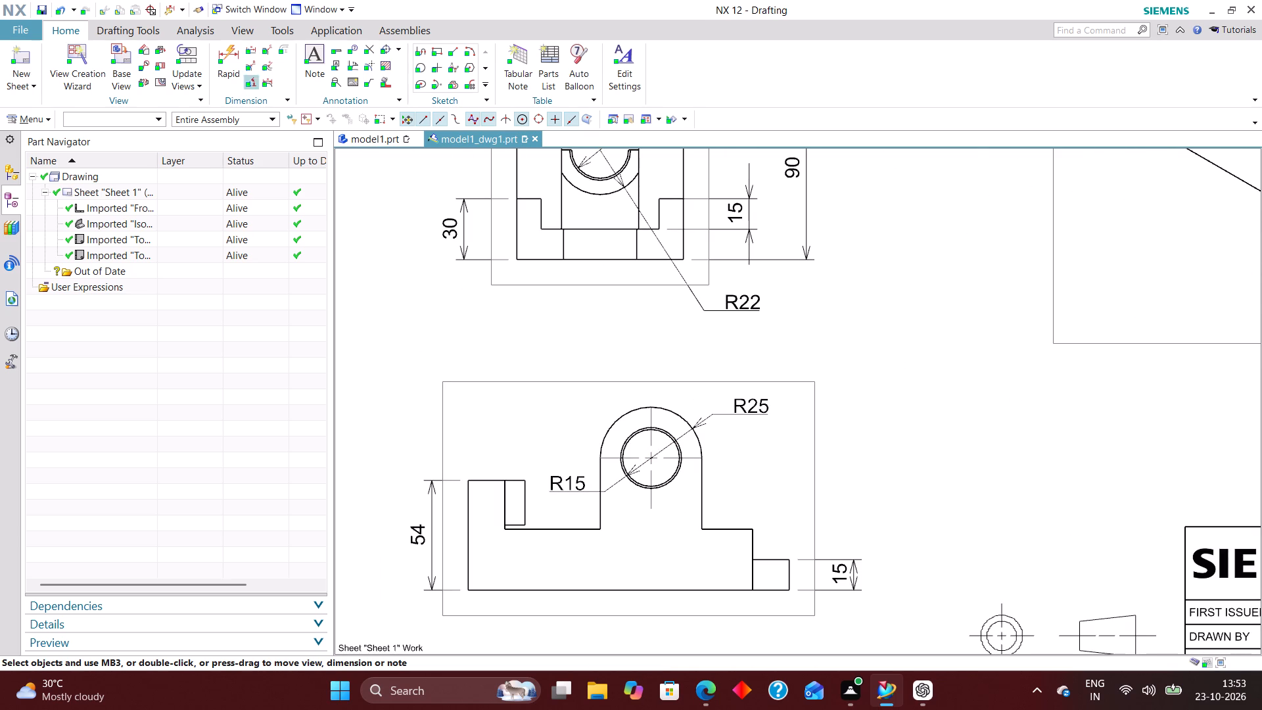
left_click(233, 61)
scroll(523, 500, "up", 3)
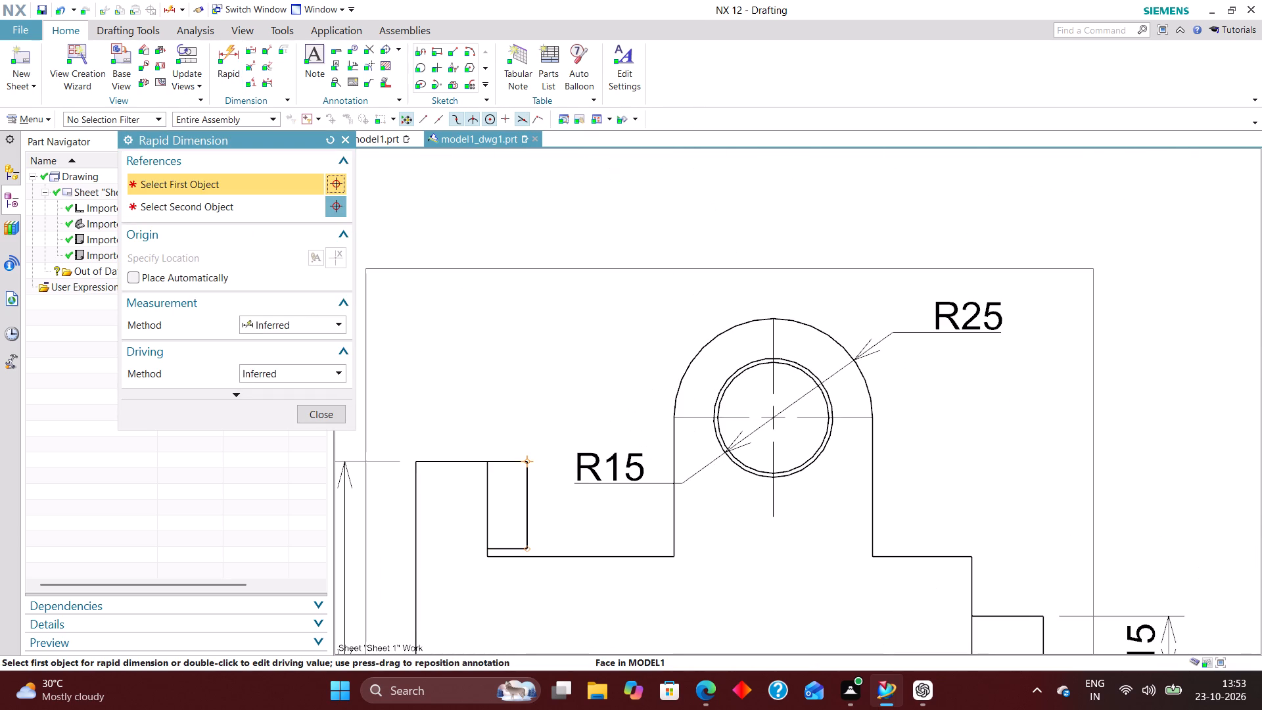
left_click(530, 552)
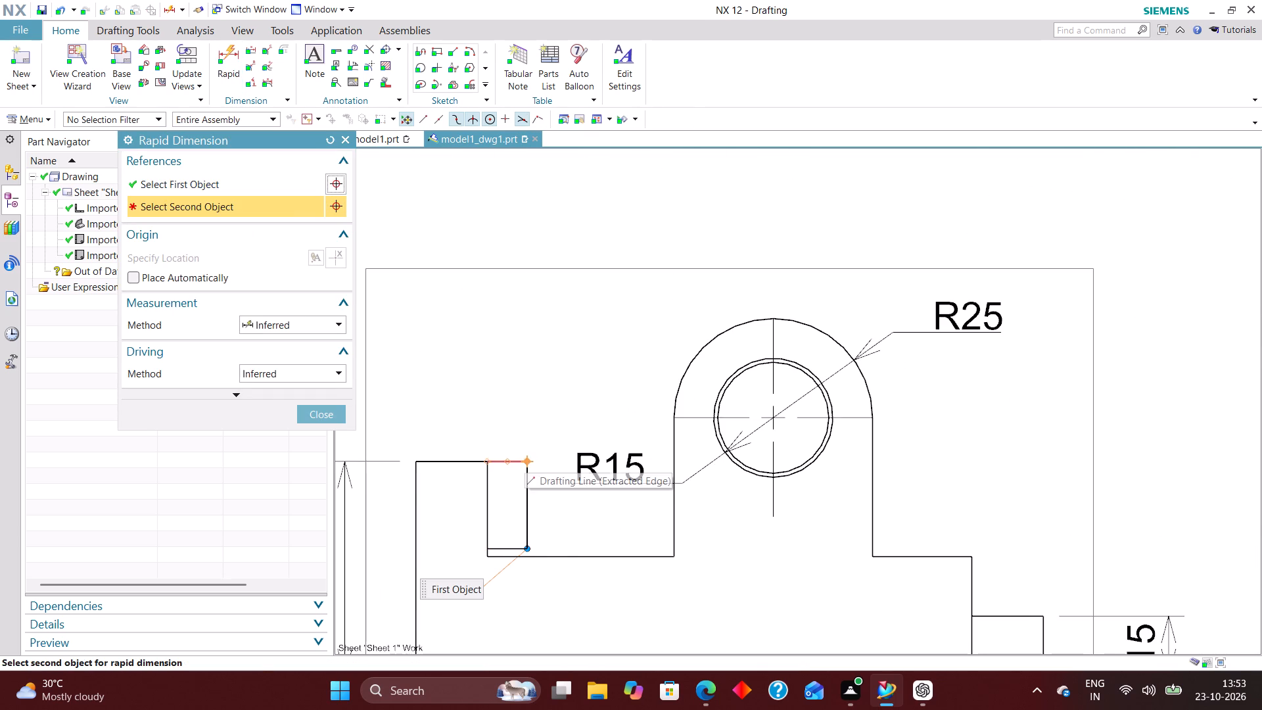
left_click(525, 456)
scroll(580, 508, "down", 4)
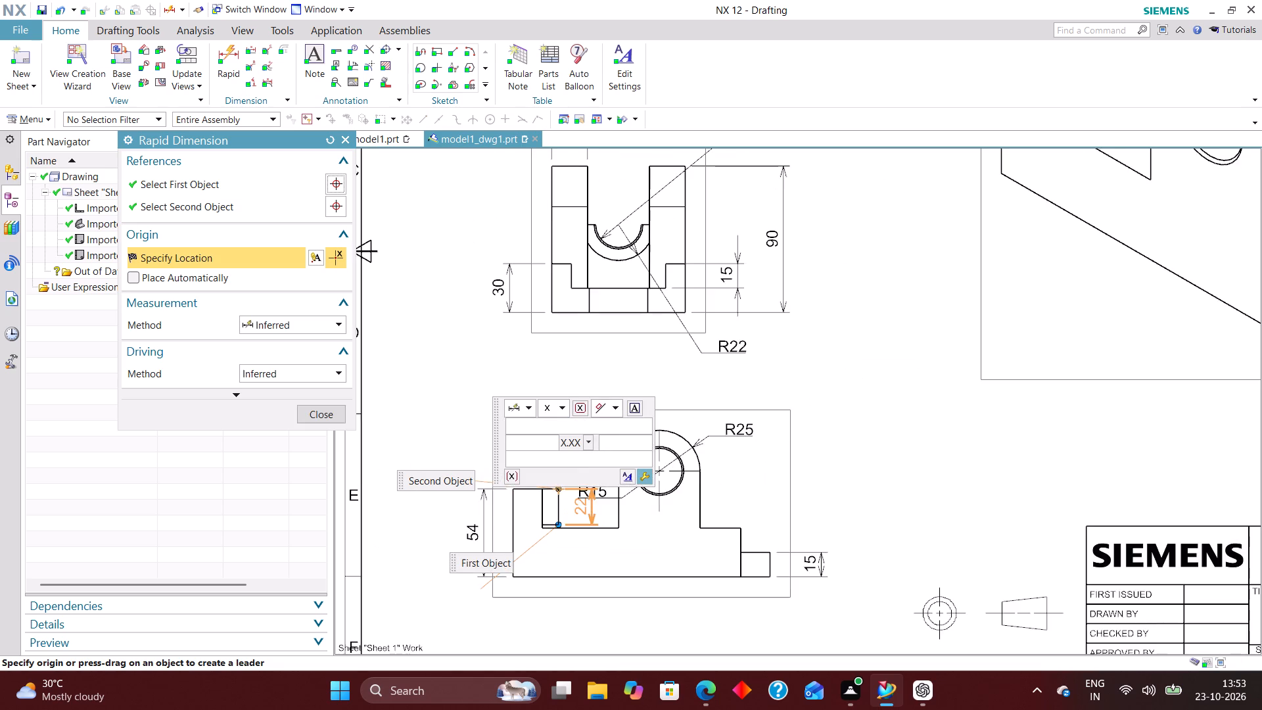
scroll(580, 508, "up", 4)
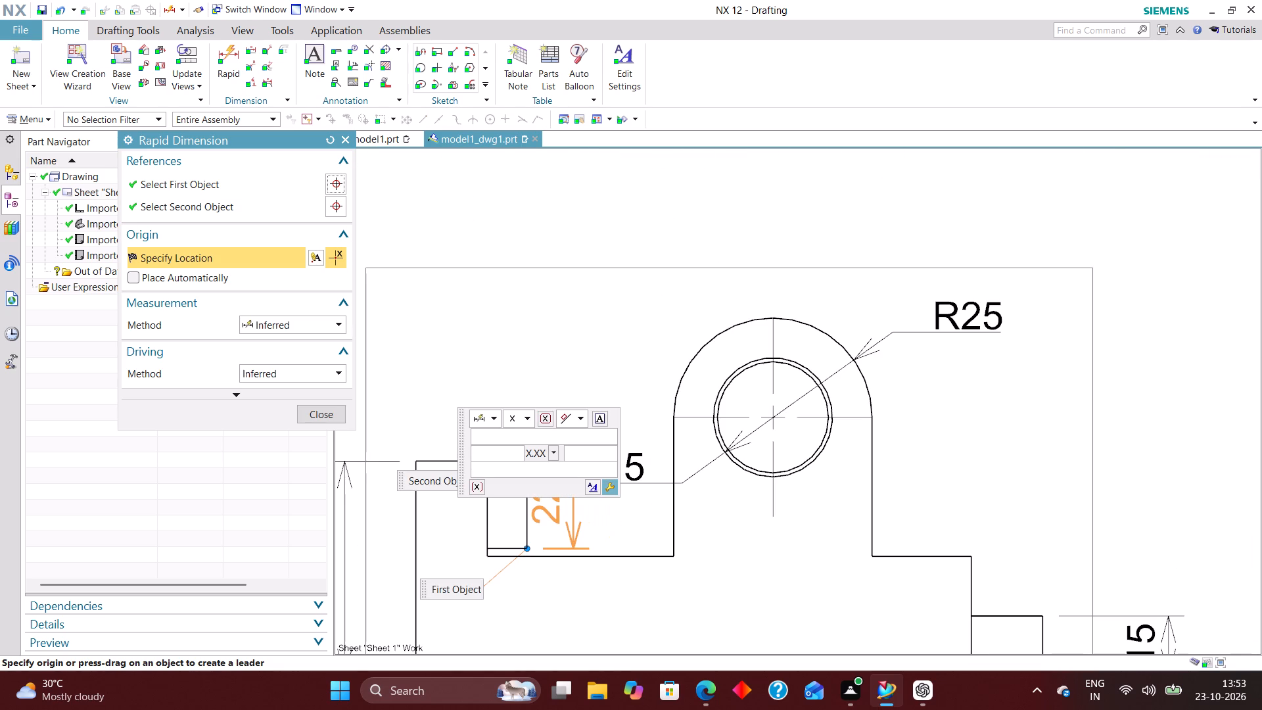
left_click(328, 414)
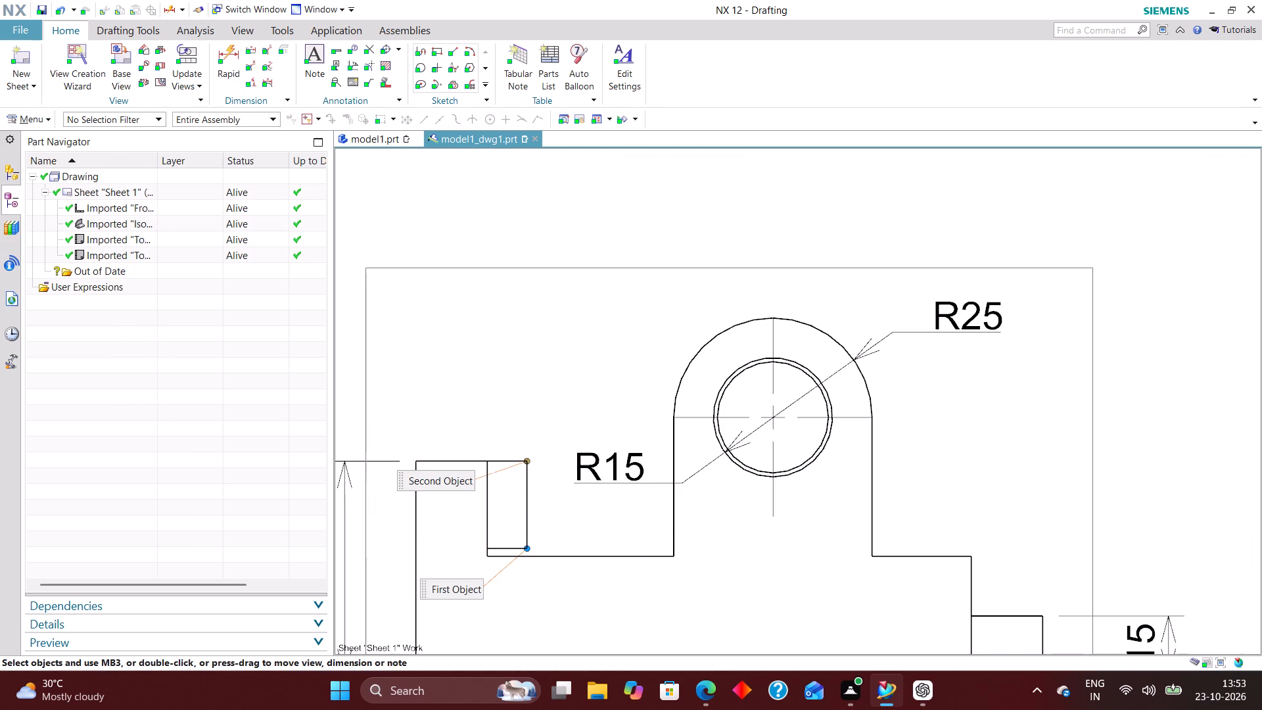
Add a vertical dimension from the base's lower edge to the lug hole's centre in the R25 lug view, placed outside the 15 dimension.
scroll(532, 494, "down", 5)
scroll(538, 524, "up", 2)
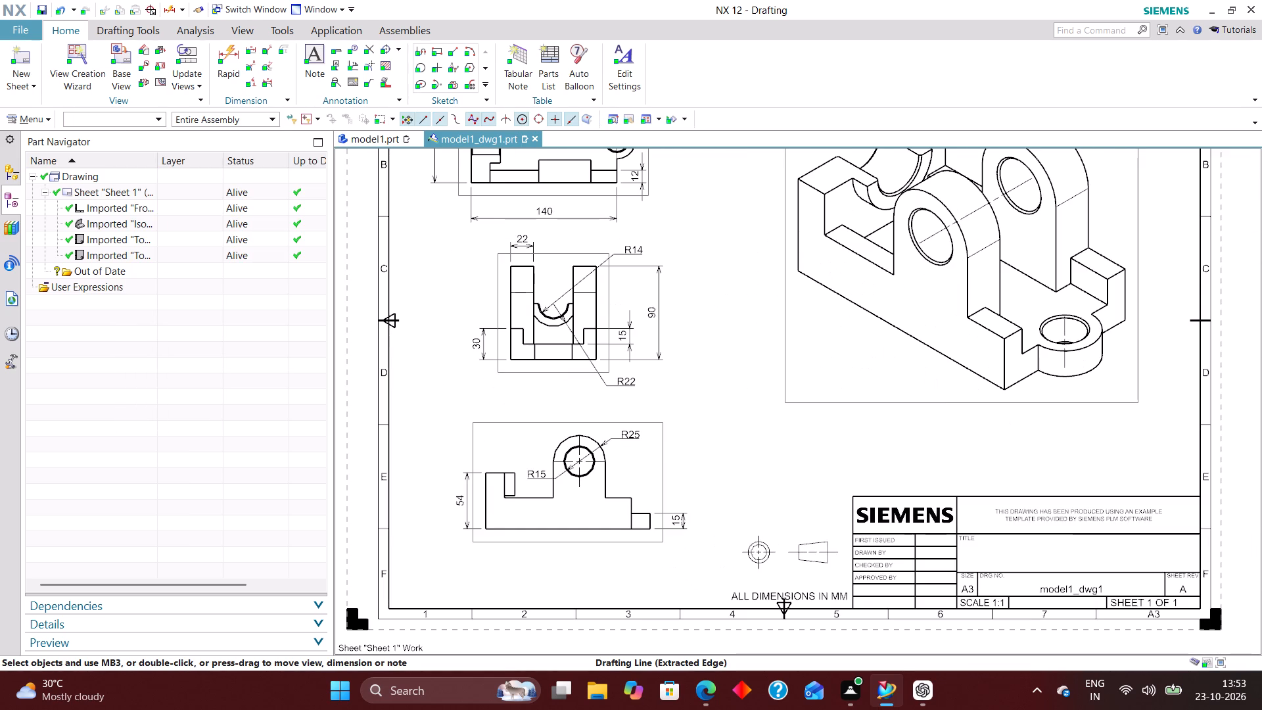
scroll(550, 541, "up", 1)
scroll(550, 541, "down", 2)
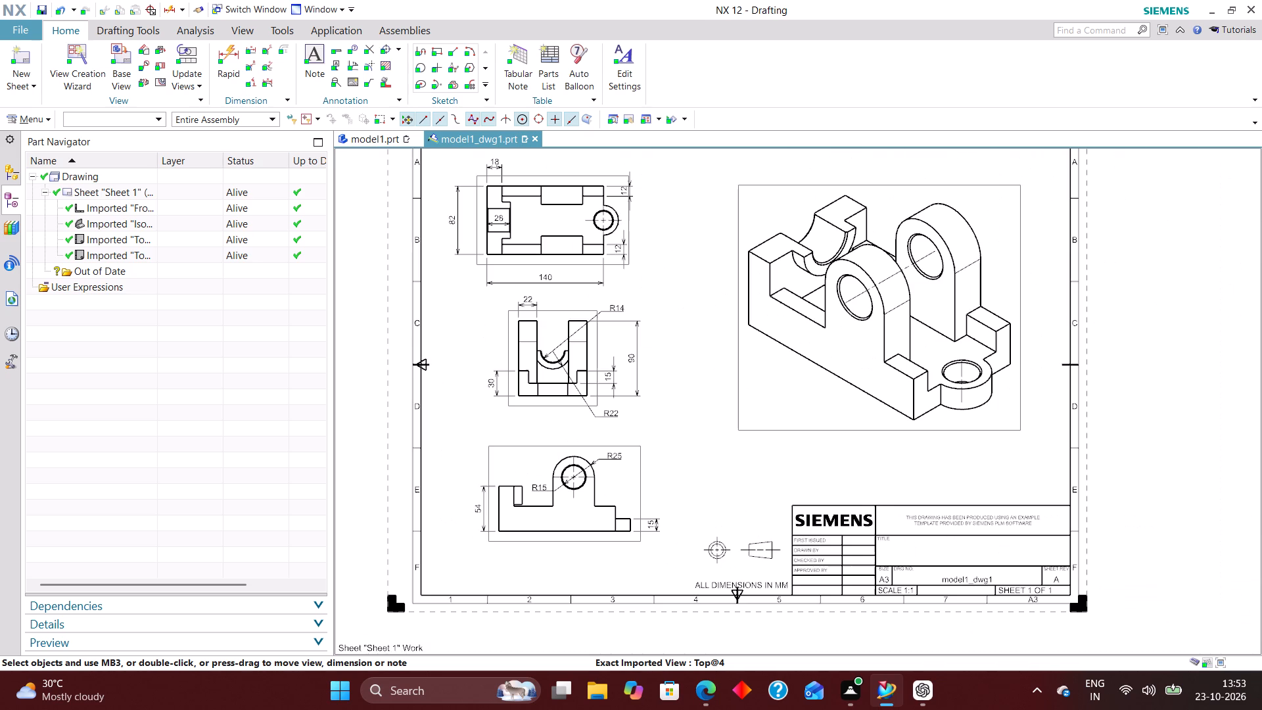
scroll(562, 496, "up", 3)
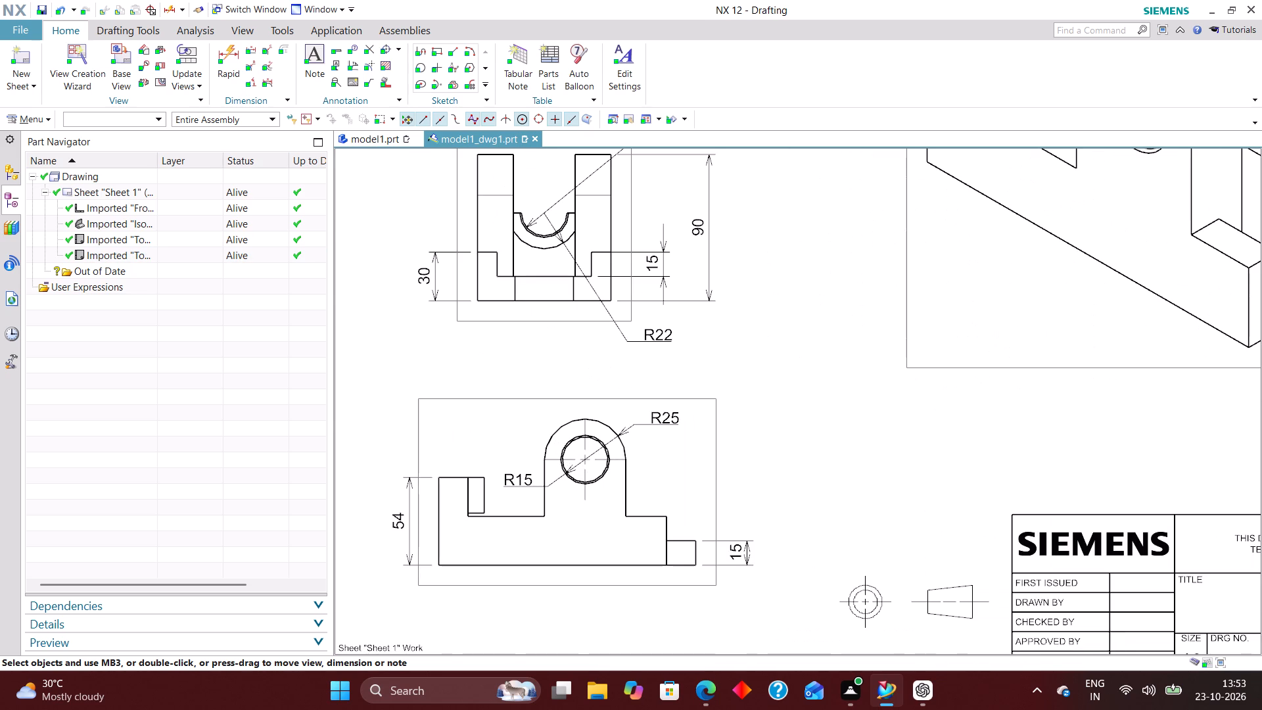
scroll(576, 561, "down", 3)
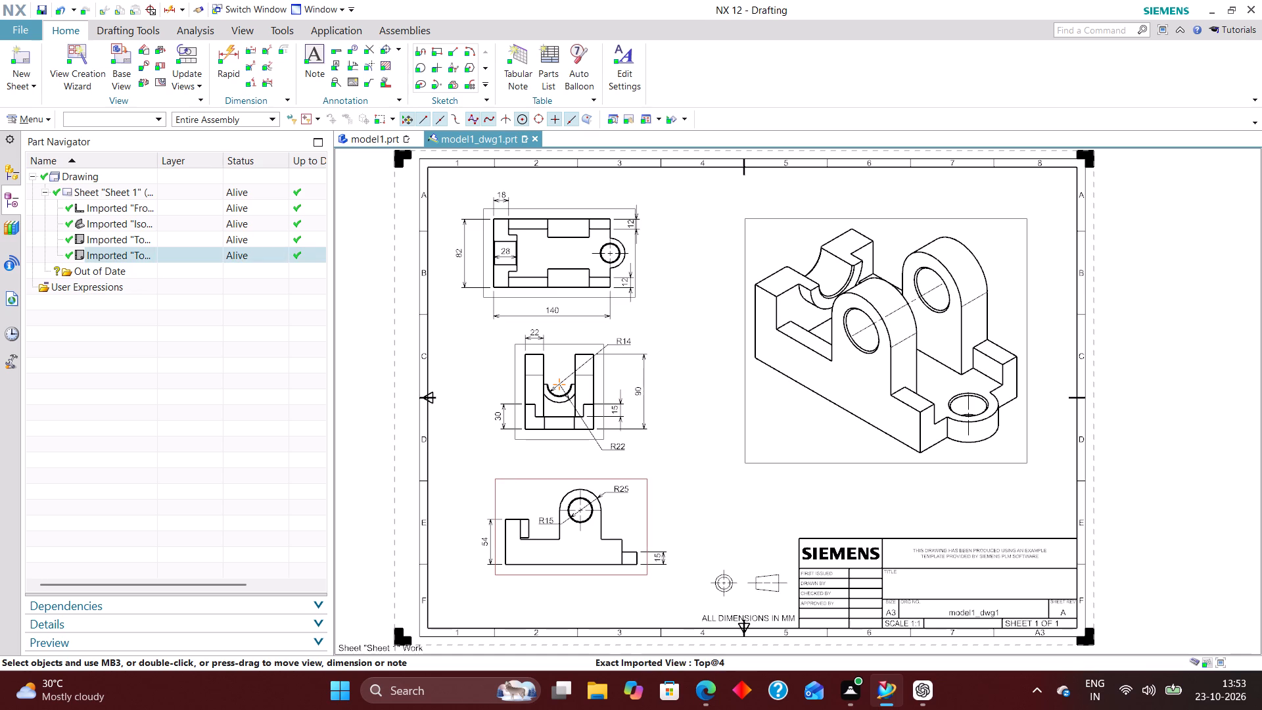
scroll(625, 366, "up", 1)
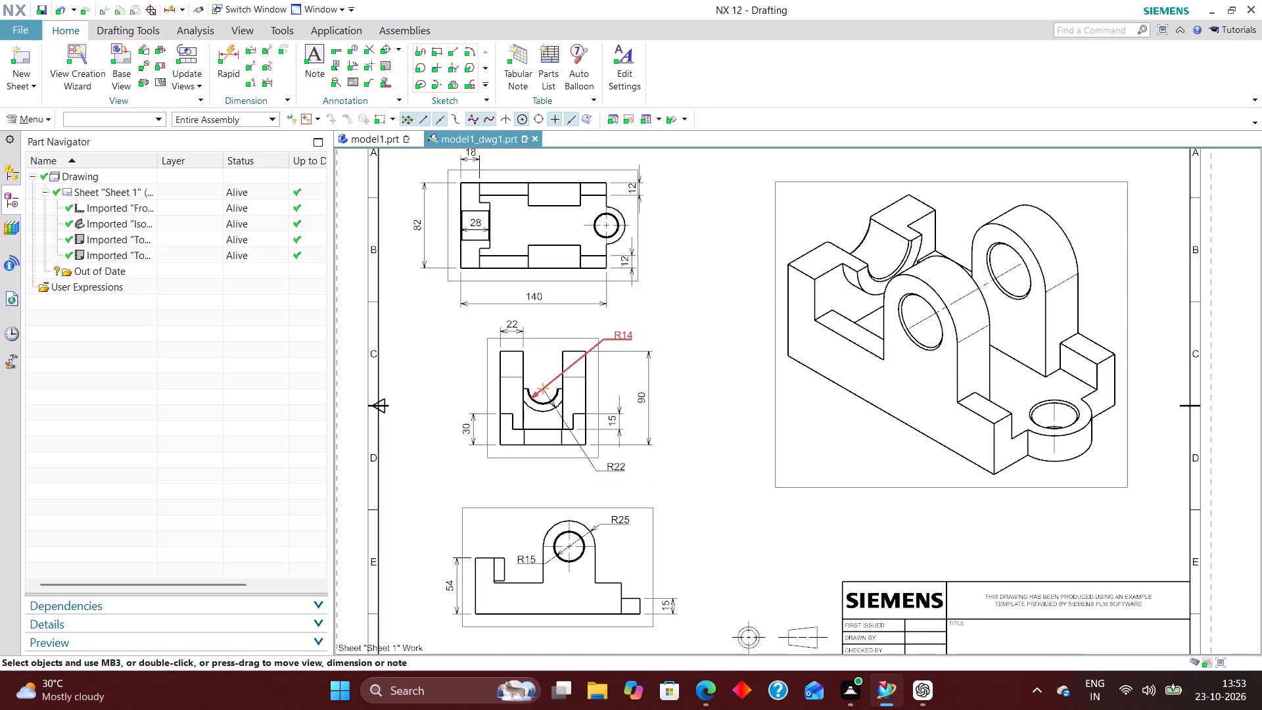
scroll(537, 376, "down", 1)
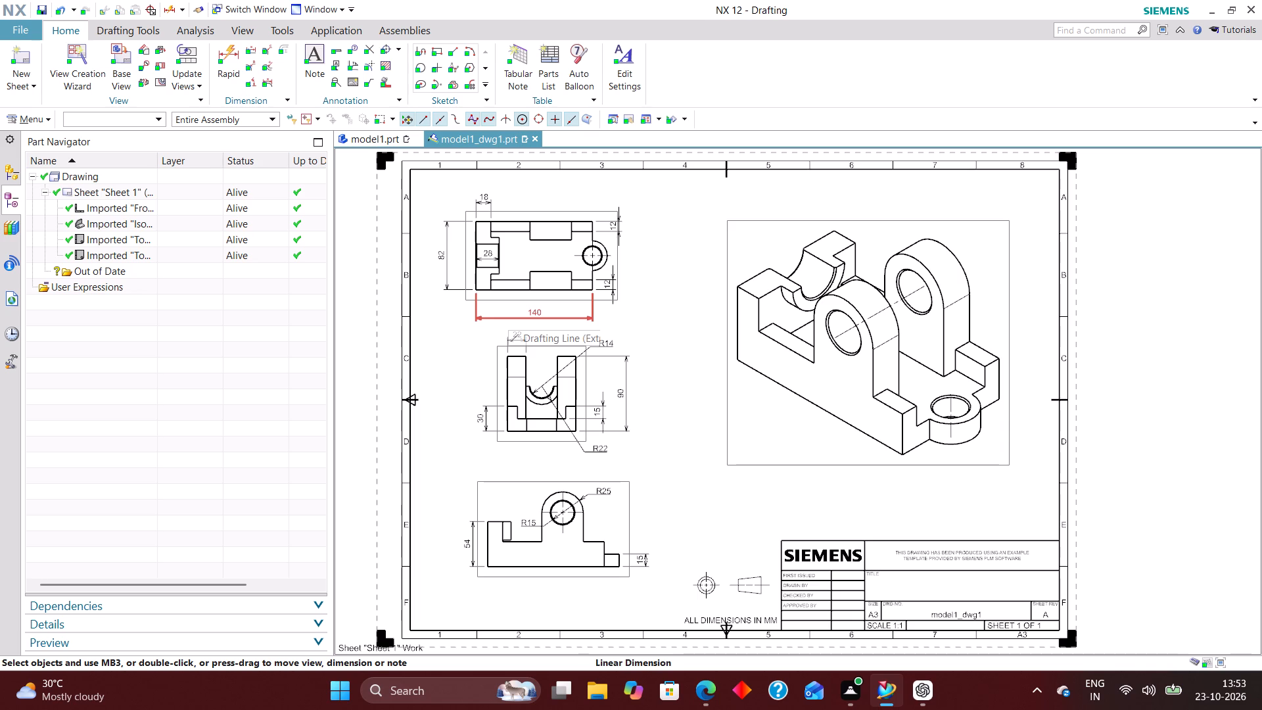
left_click(224, 53)
scroll(597, 576, "up", 4)
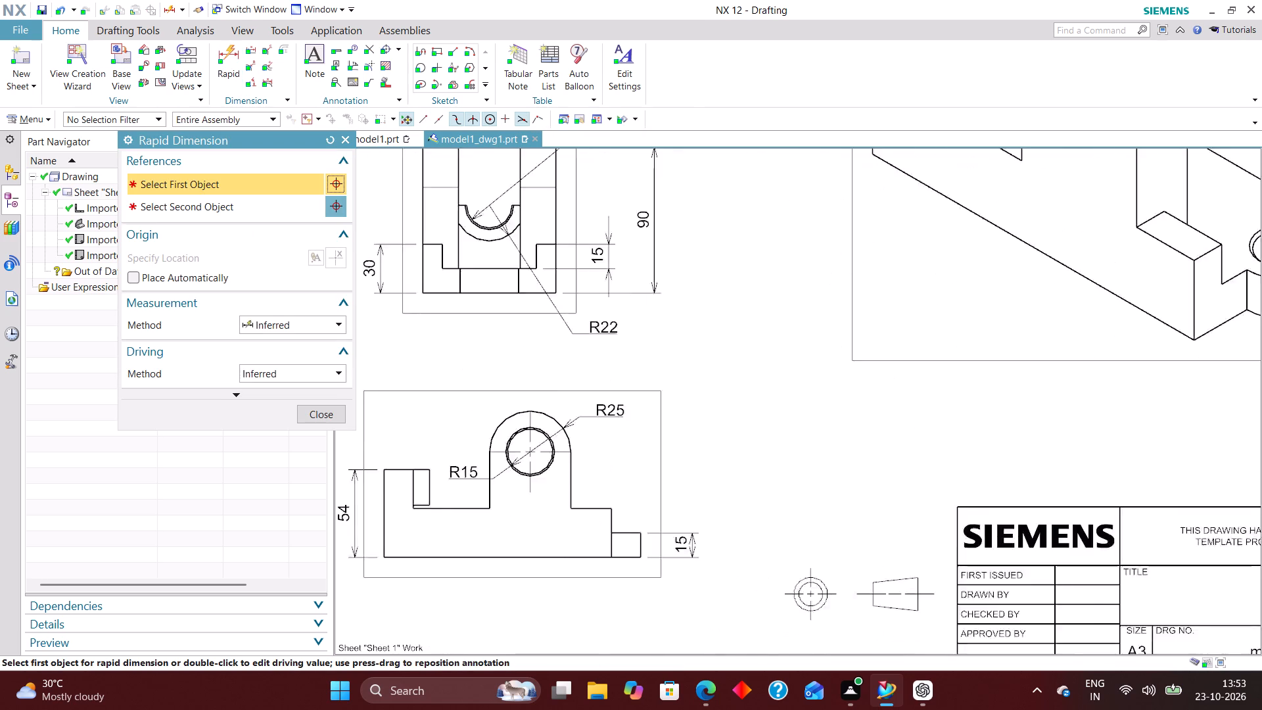
left_click(654, 556)
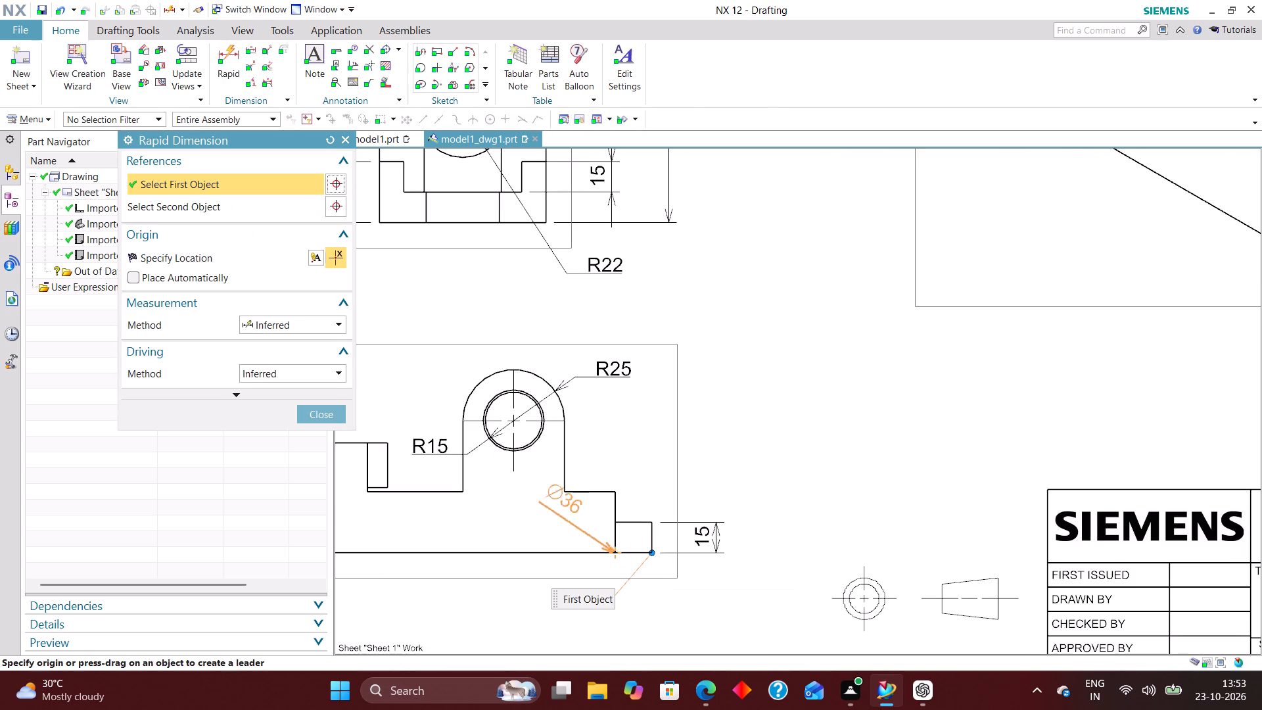
left_click(533, 417)
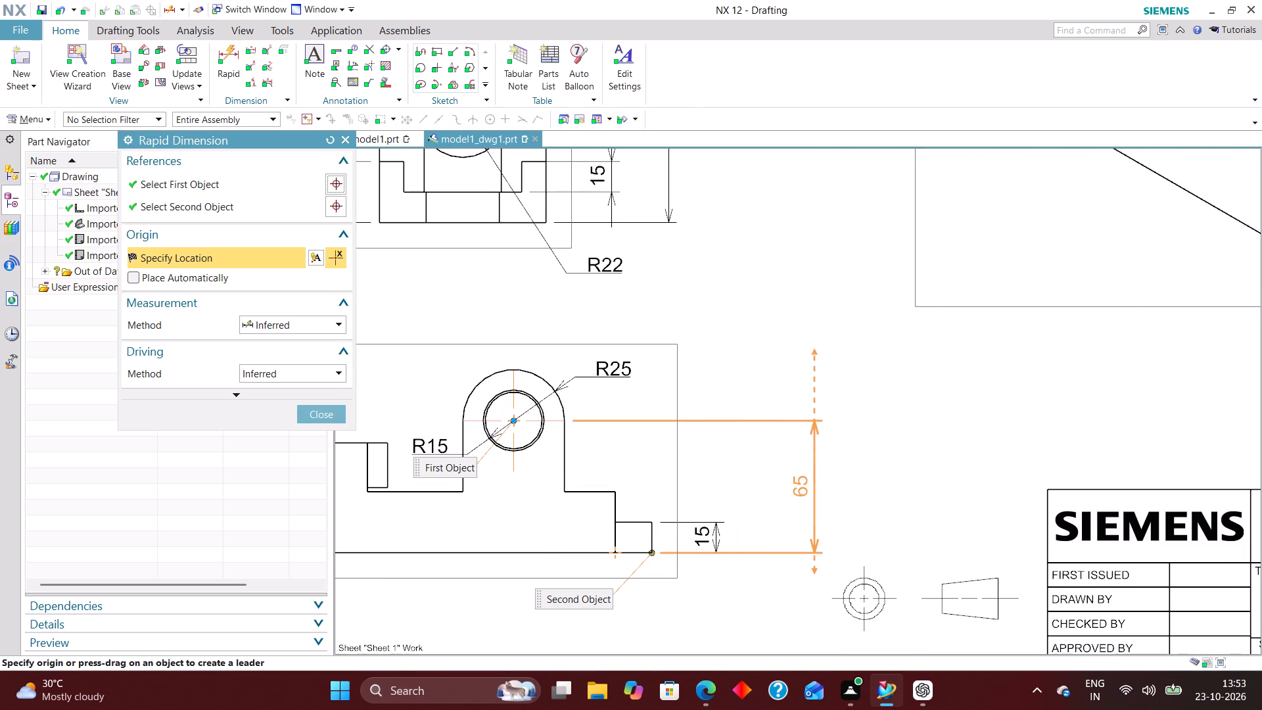
left_click(793, 487)
left_click(327, 414)
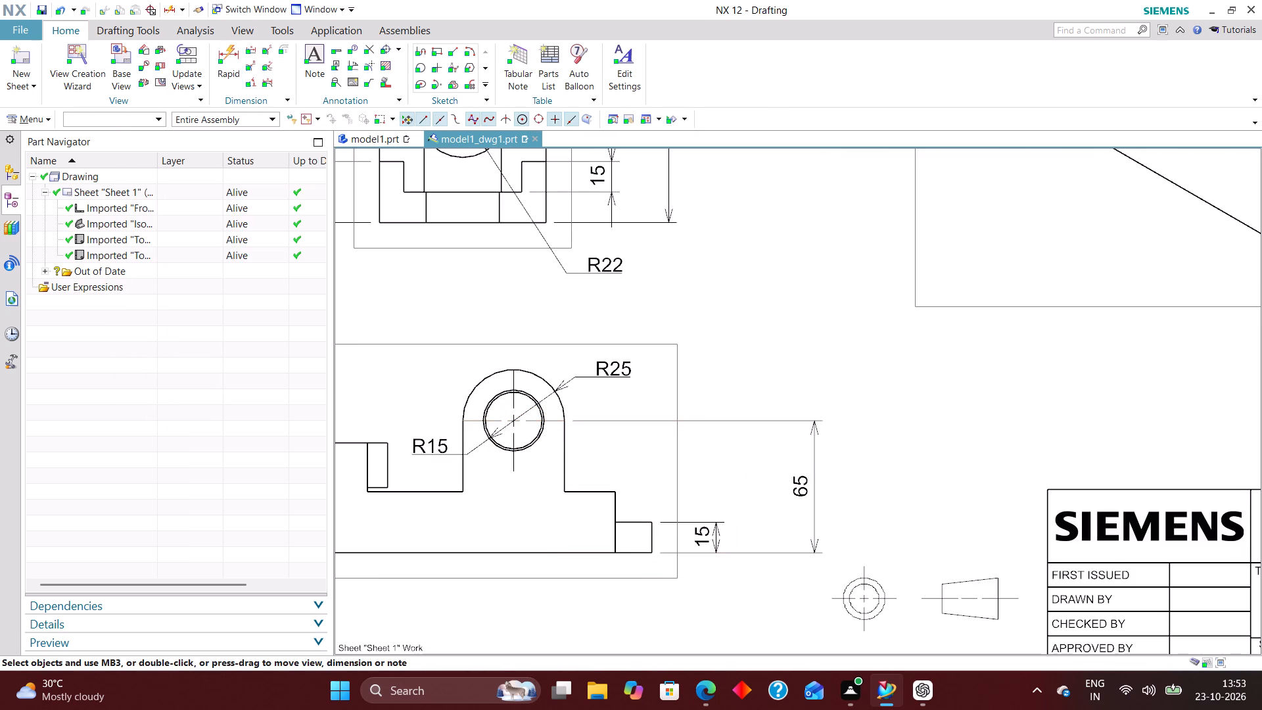
Examine the dimensions of the three orthographic views and the overall sheet layout for completeness and legibility.
scroll(595, 498, "down", 4)
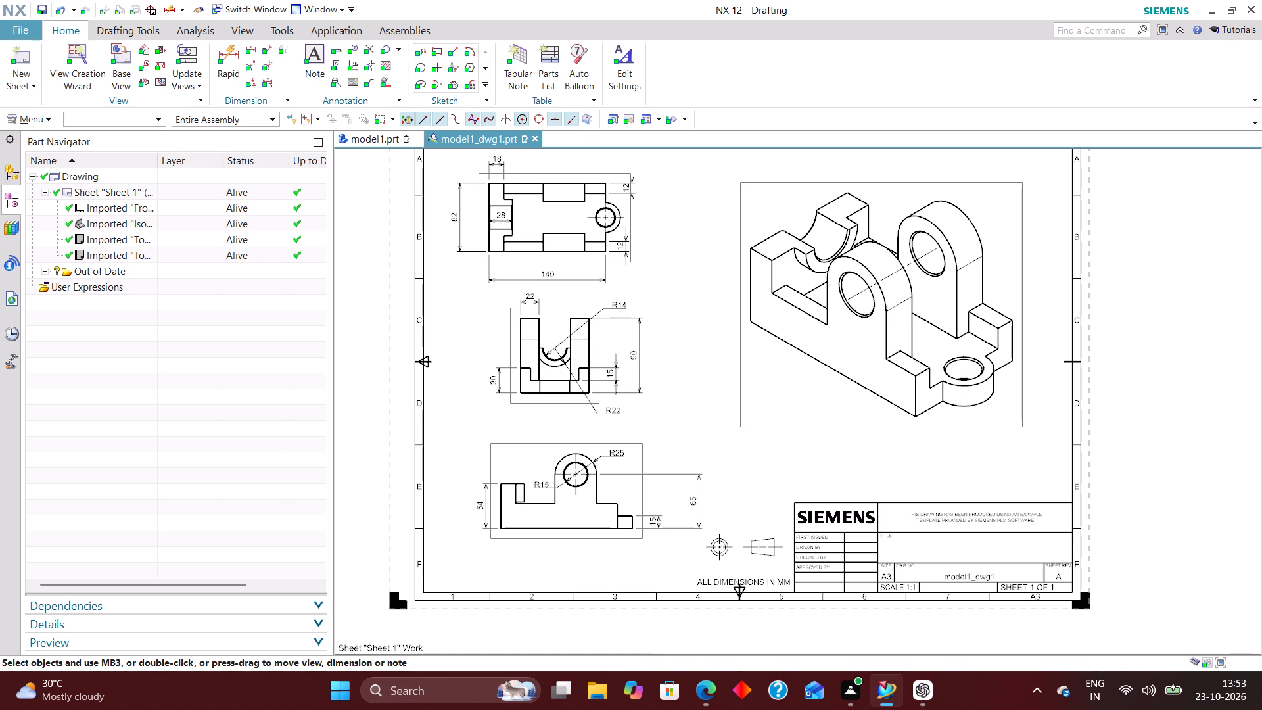
scroll(561, 352, "up", 3)
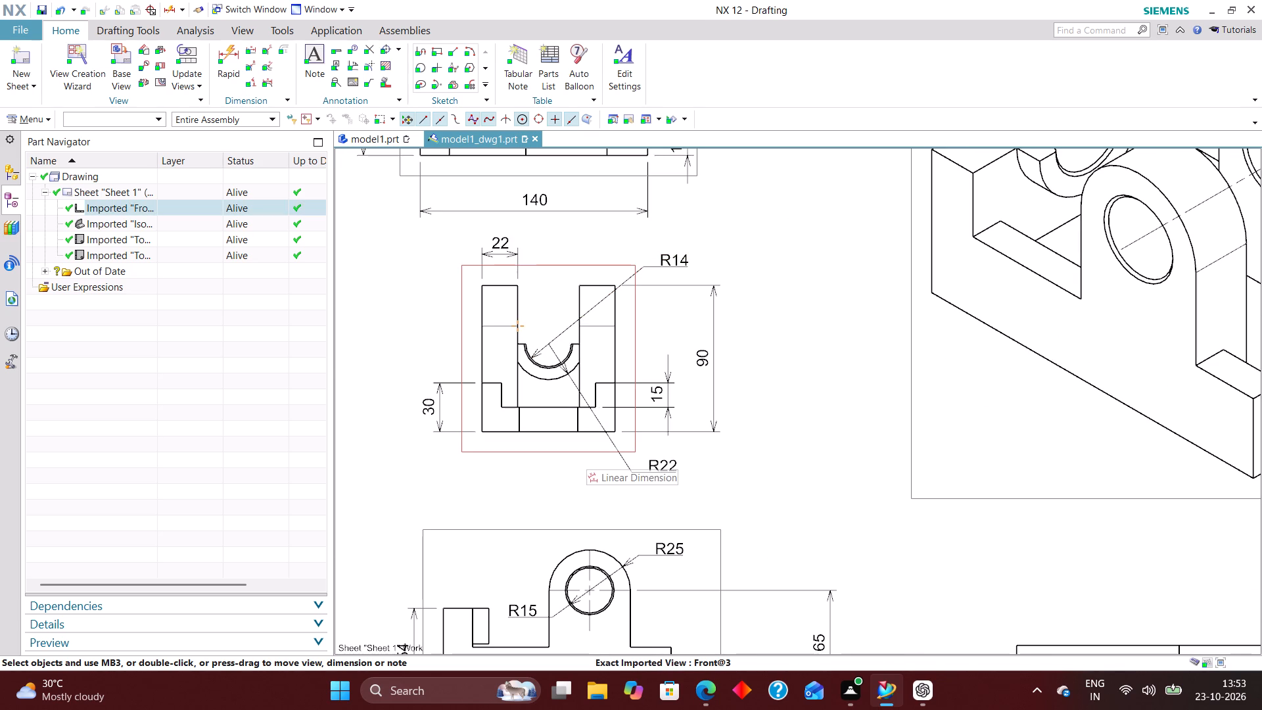
scroll(556, 419, "down", 1)
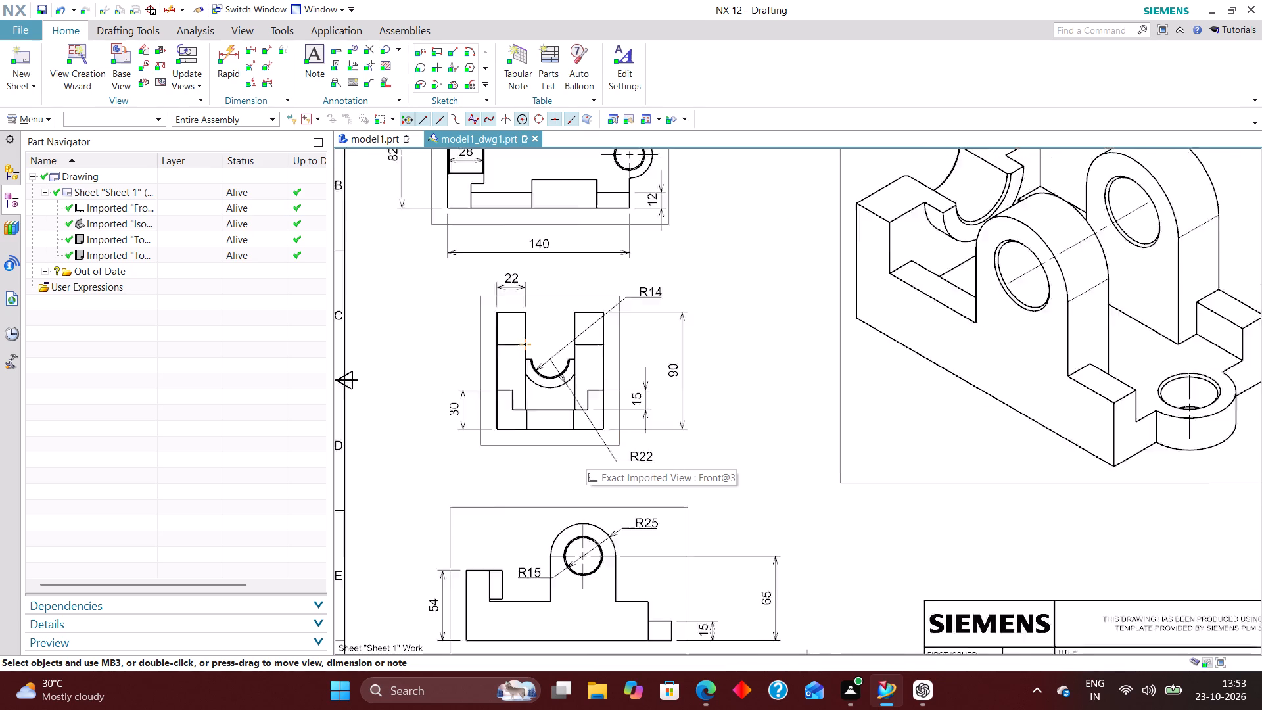
scroll(555, 419, "down", 1)
scroll(521, 537, "down", 1)
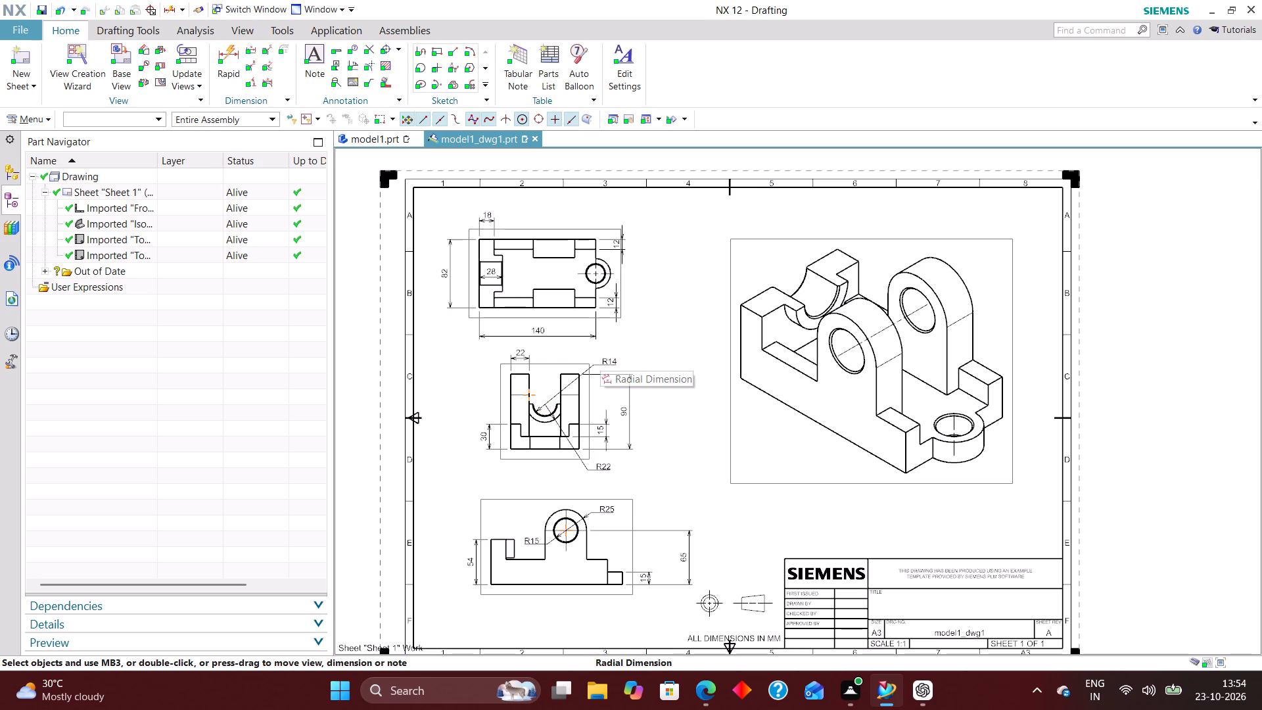
scroll(646, 344, "down", 2)
right_click_drag(666, 309, 538, 381)
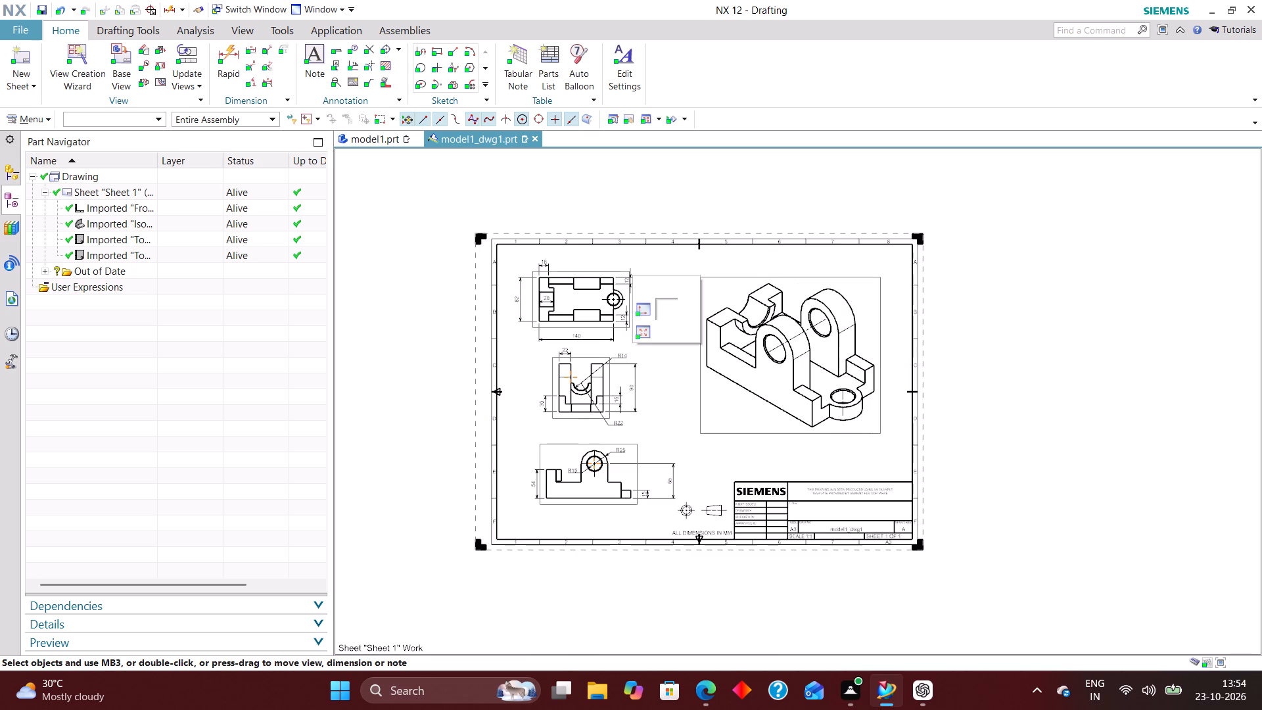
right_click_drag(653, 319, 582, 385)
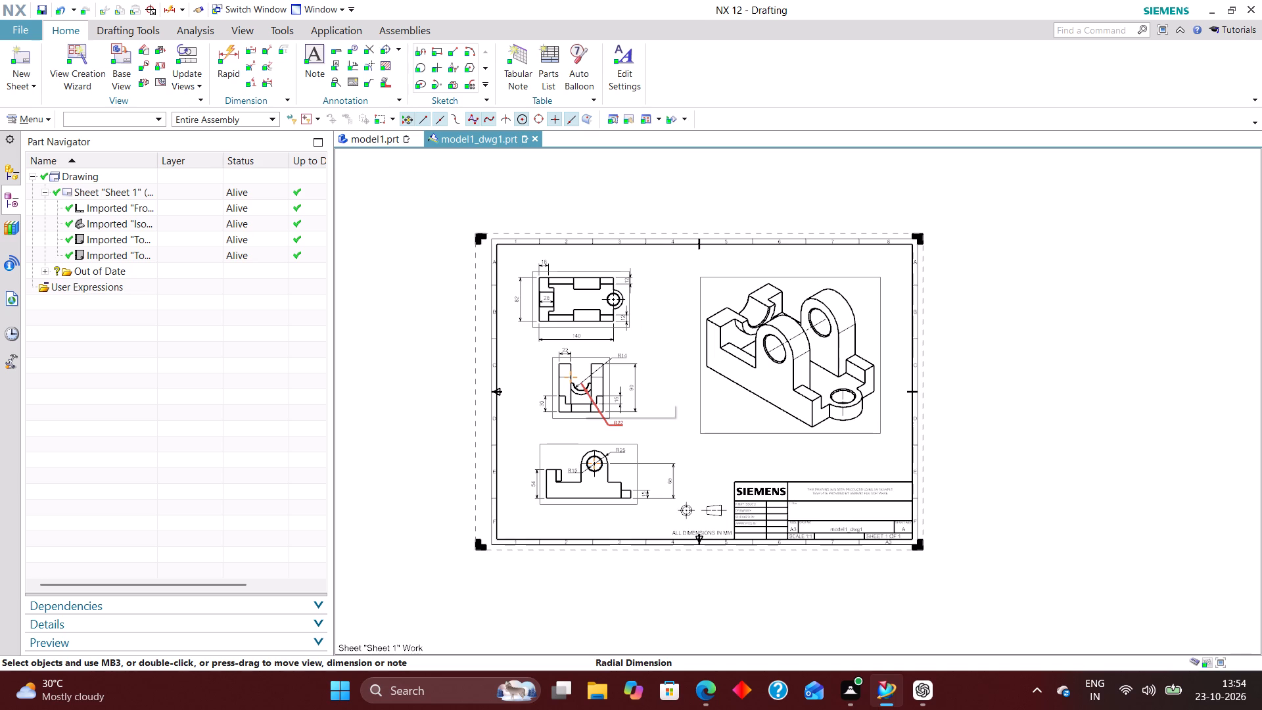
scroll(661, 348, "up", 3)
right_click_drag(653, 296, 576, 344)
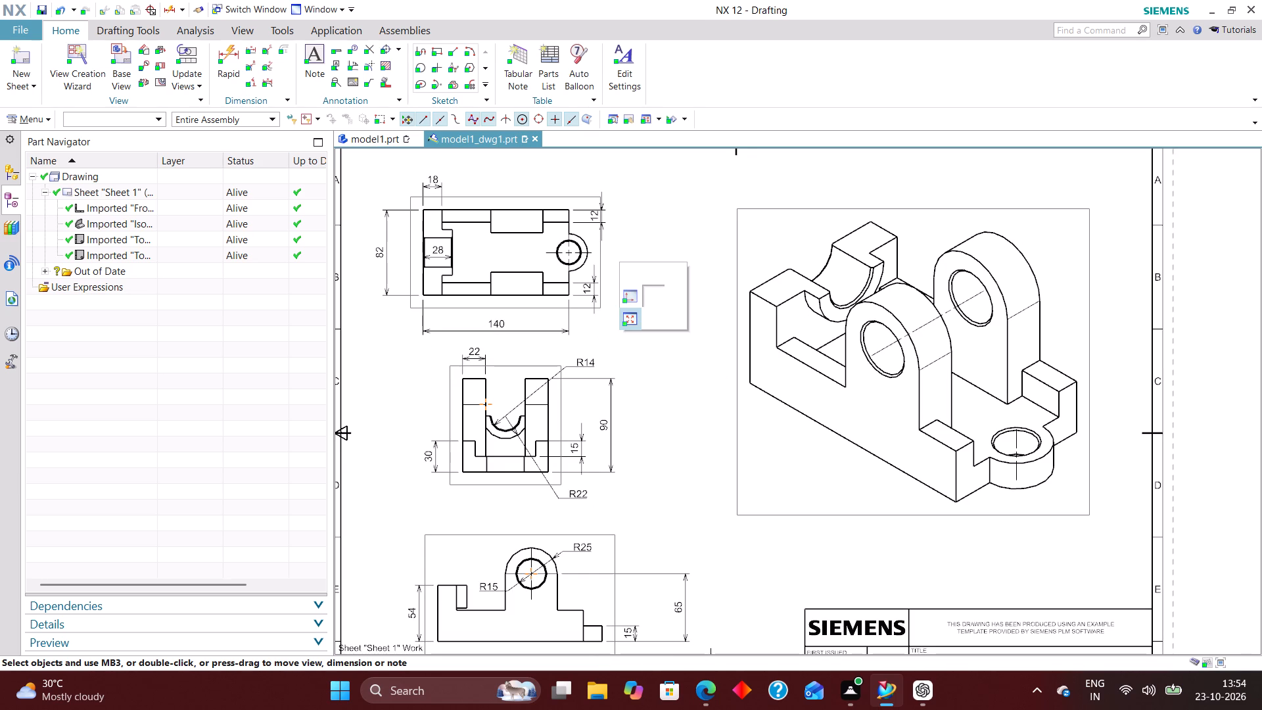
right_click_drag(682, 293, 514, 390)
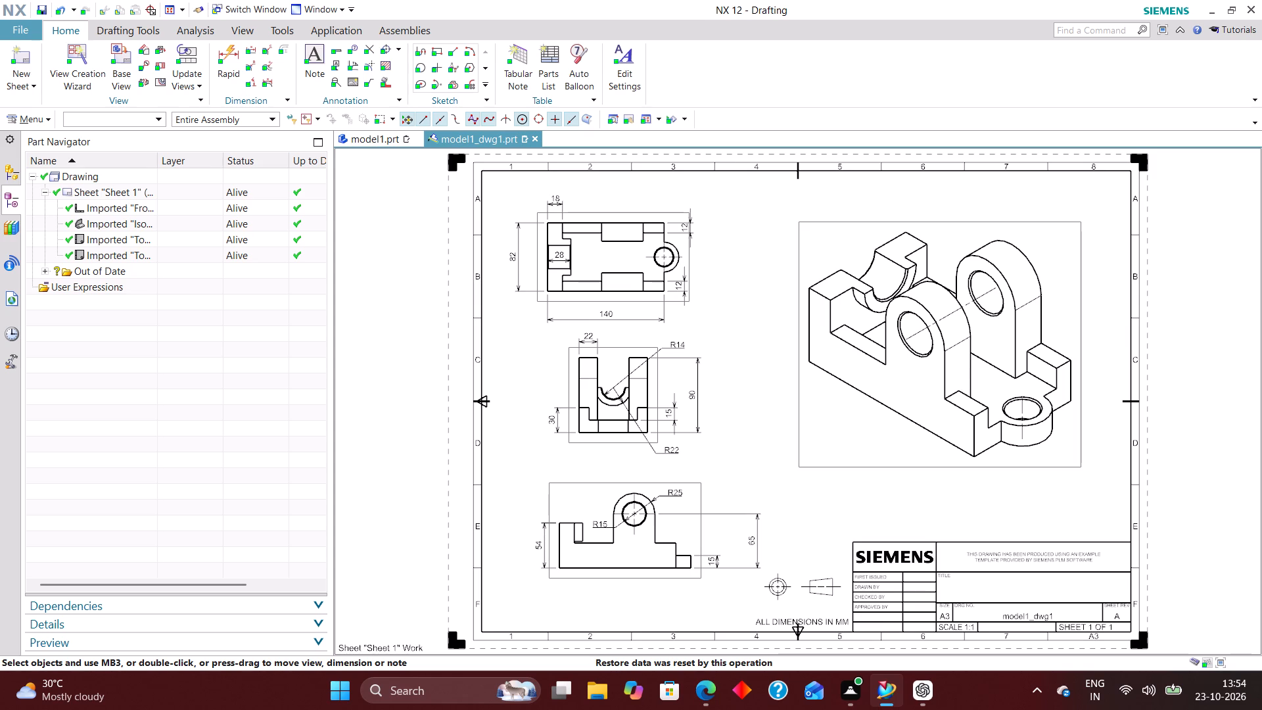
Show the isometric view's label below the view, with the view label type set to Name.
right_click(838, 467)
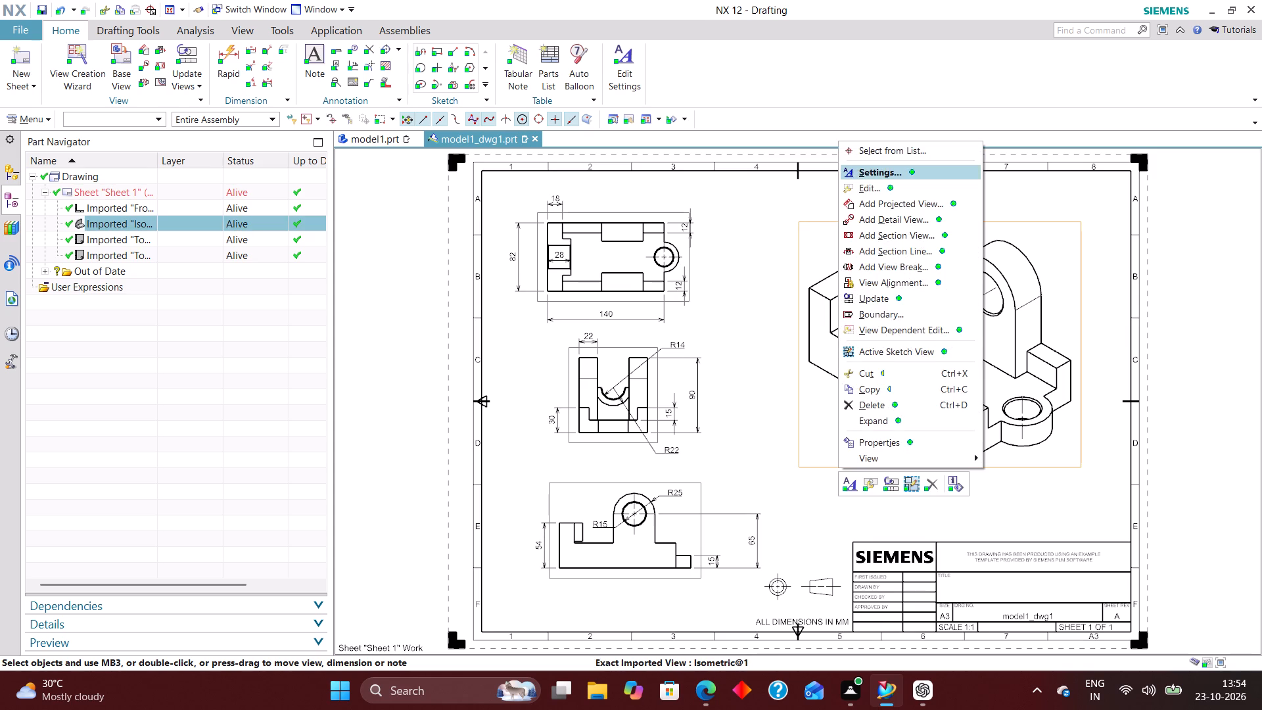
left_click(891, 177)
left_click(269, 204)
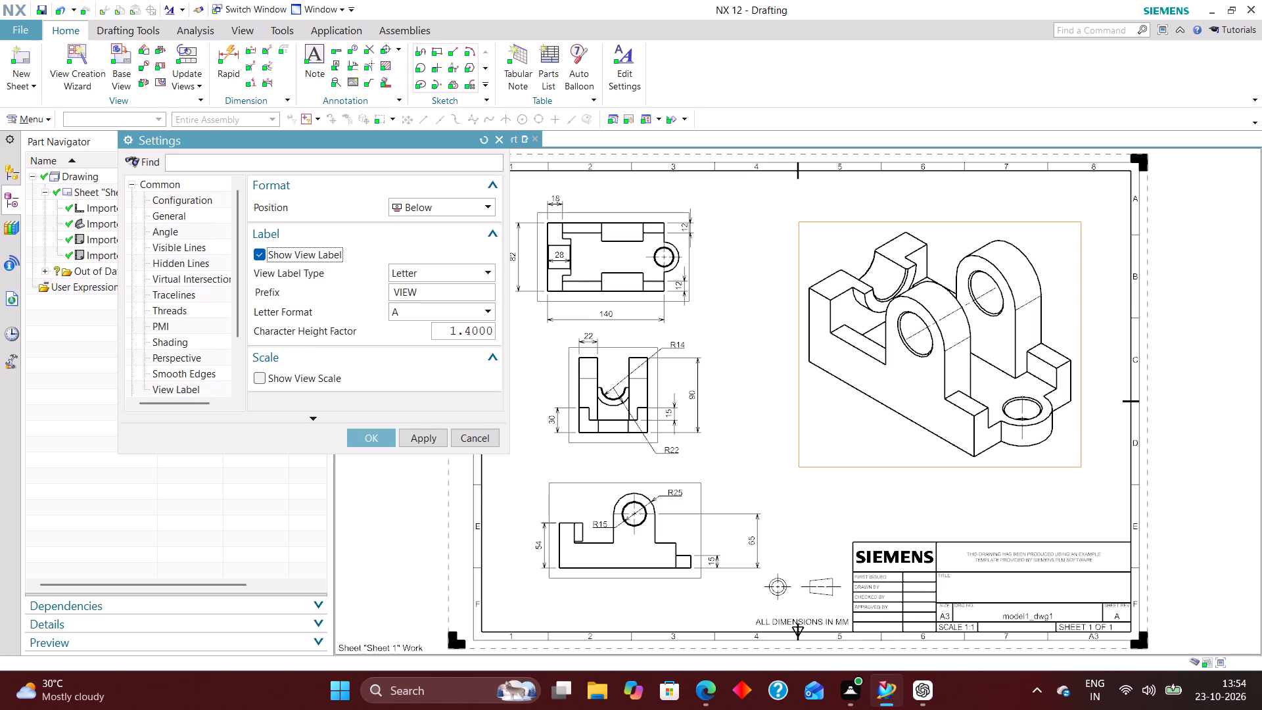
left_click(446, 277)
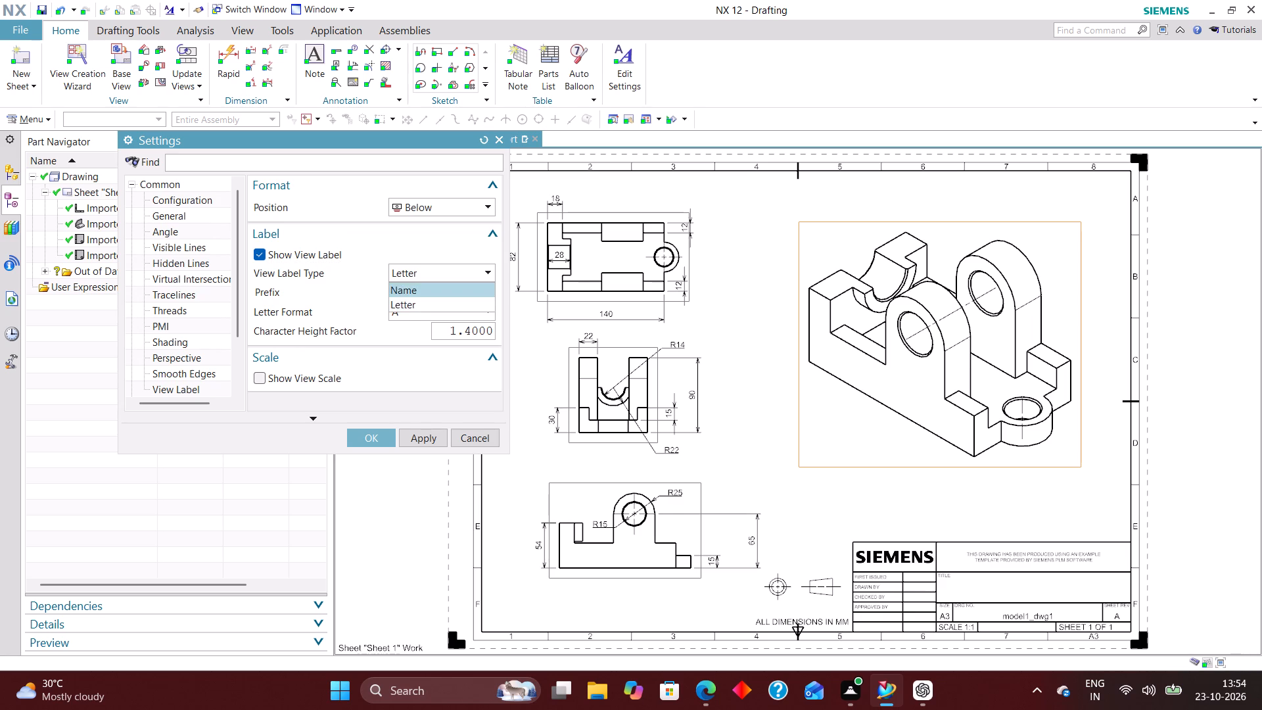
left_click(440, 293)
left_click(369, 438)
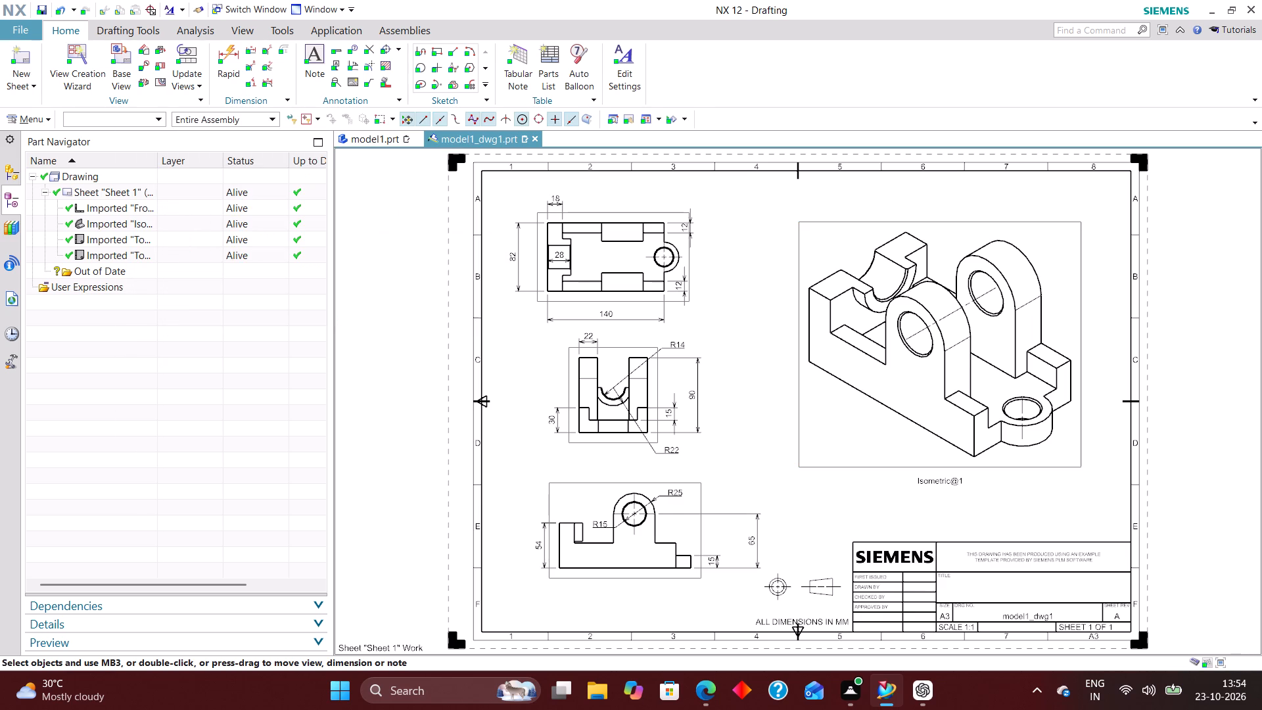
Turn on the view label for the R25 lug view, with the view label type set to Name.
right_click(629, 579)
left_click(651, 284)
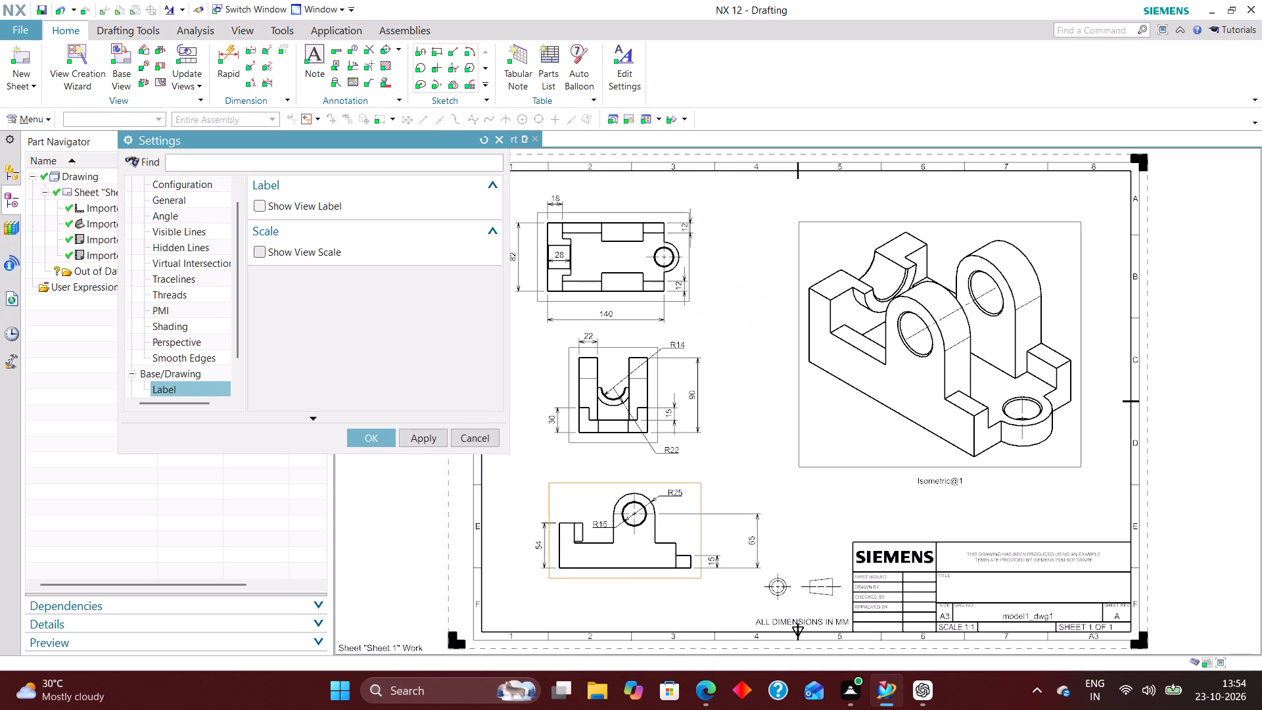
left_click(329, 207)
left_click(420, 272)
left_click(414, 285)
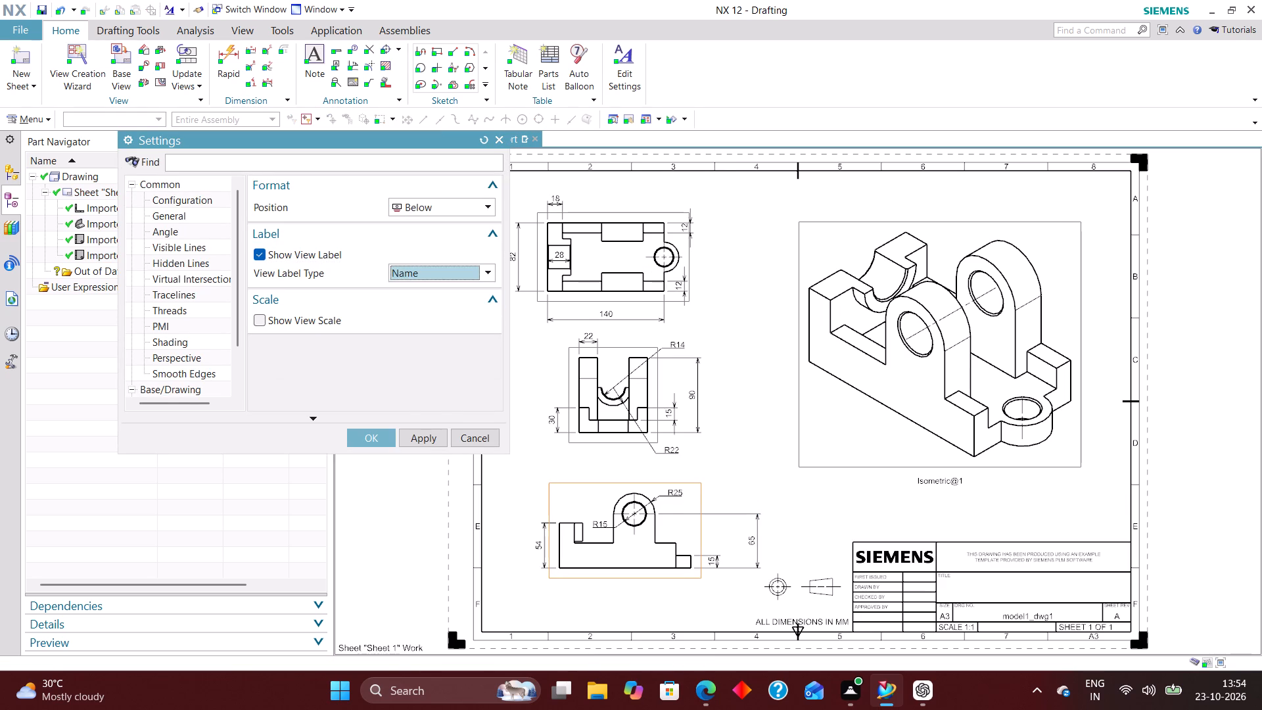
Show the R25 lug view's scale with the prefix "SCALE :" and both the prefix and value character height factors set to 1.
left_click(304, 314)
left_click(414, 353)
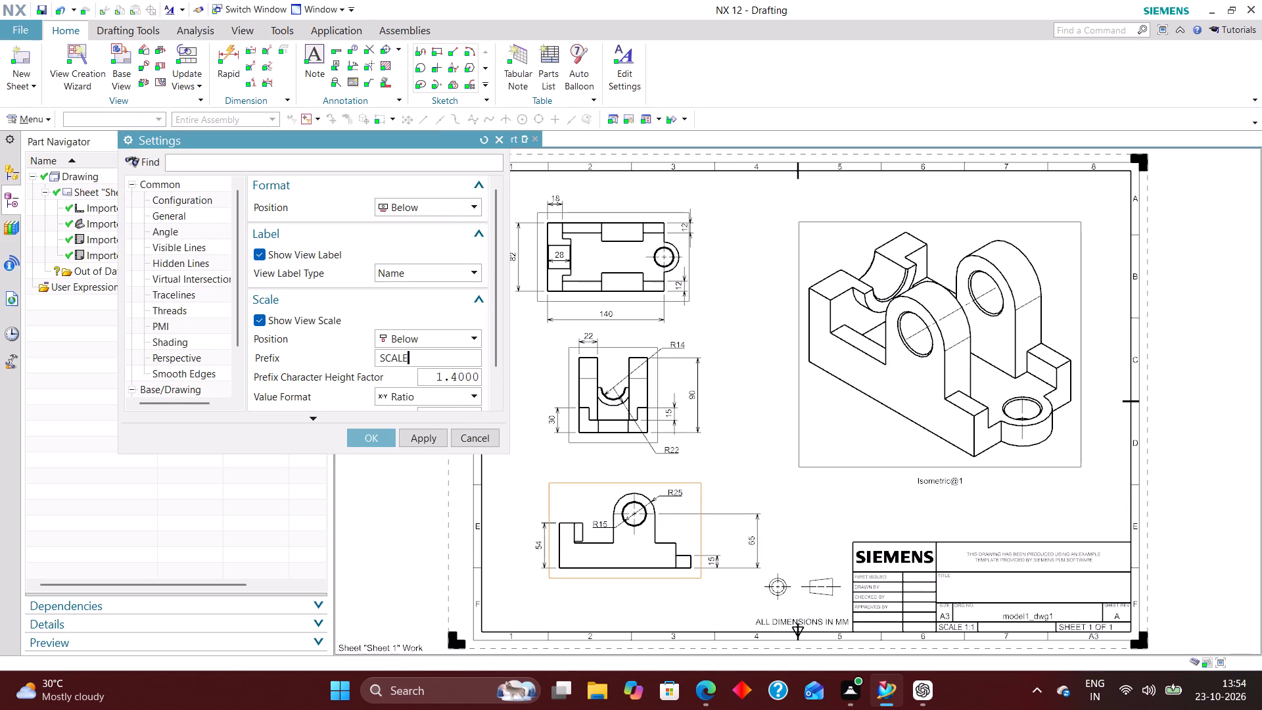
key("space")
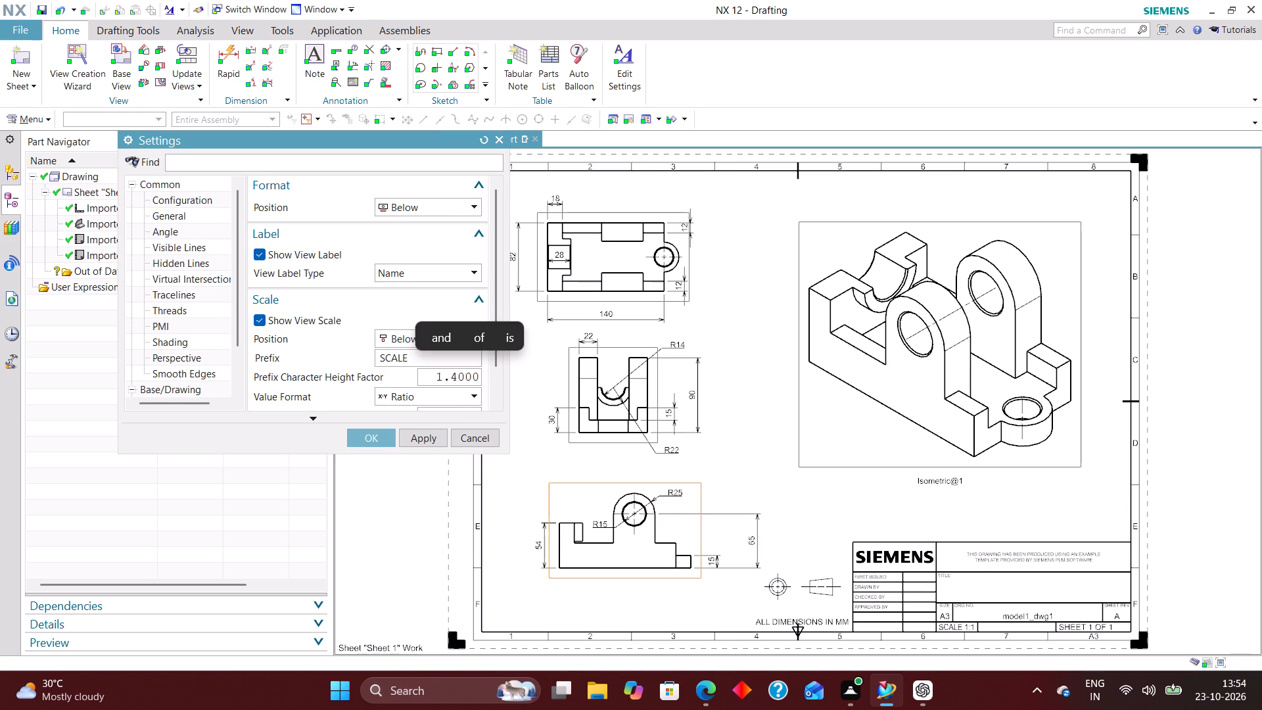
key("shift+colon")
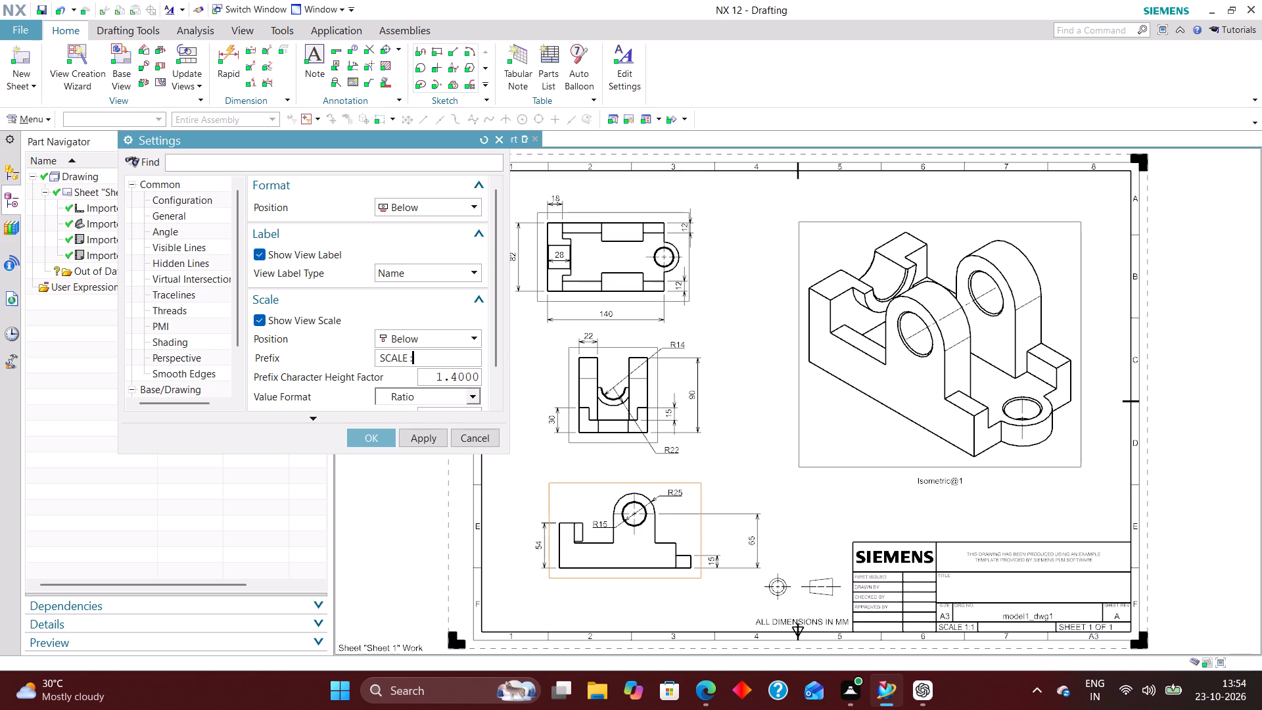
left_click(432, 381)
left_click_drag(431, 381, 586, 375)
key("1")
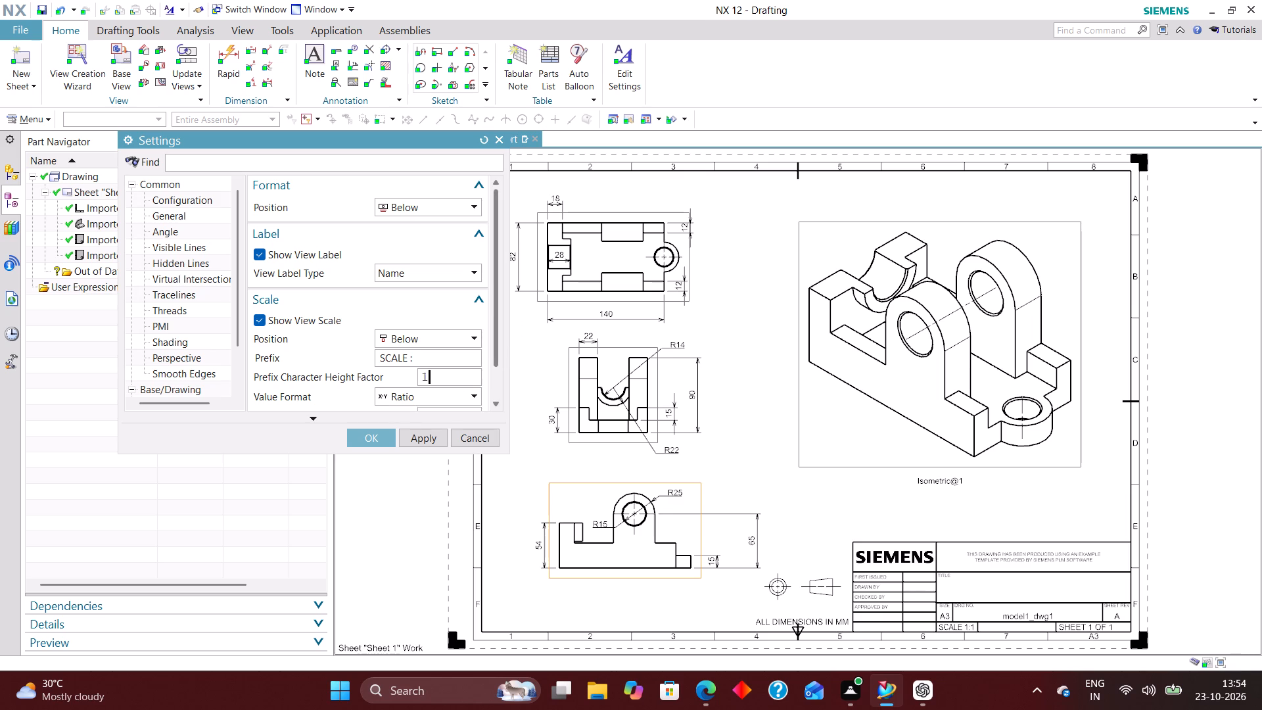
key("Return")
scroll(421, 337, "down", 6)
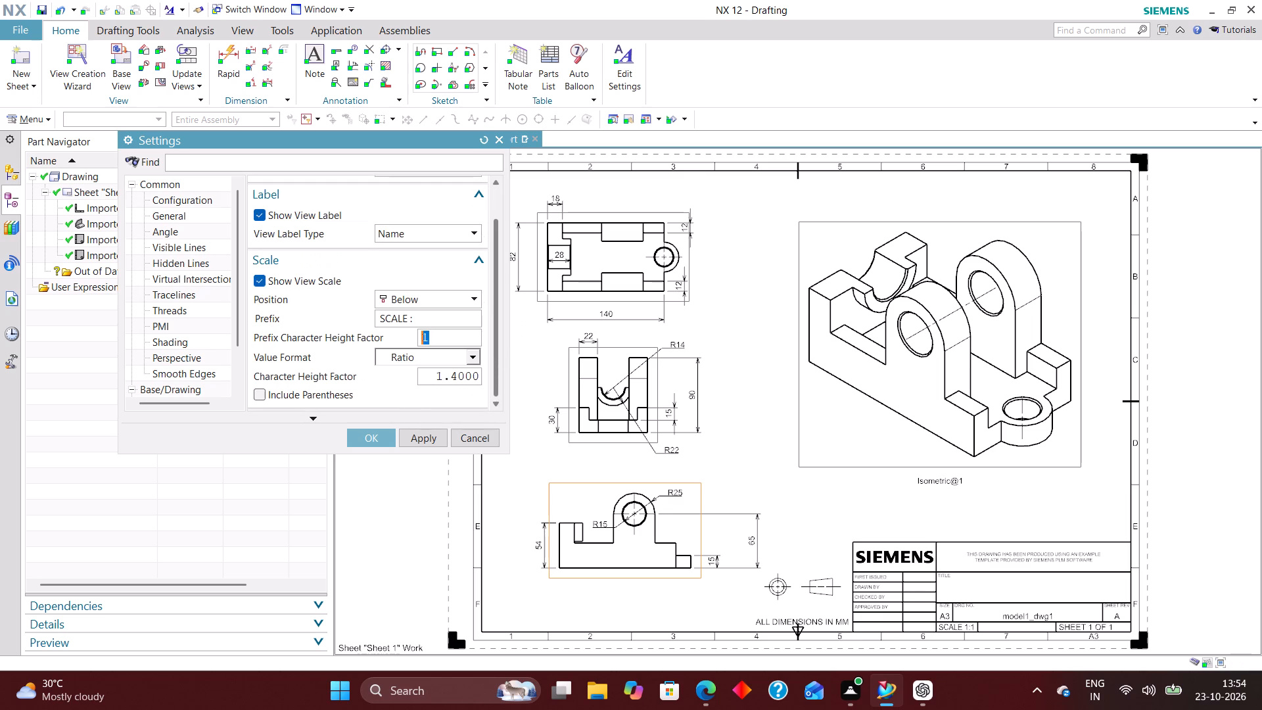
left_click_drag(431, 378, 661, 378)
key("1")
key("Return")
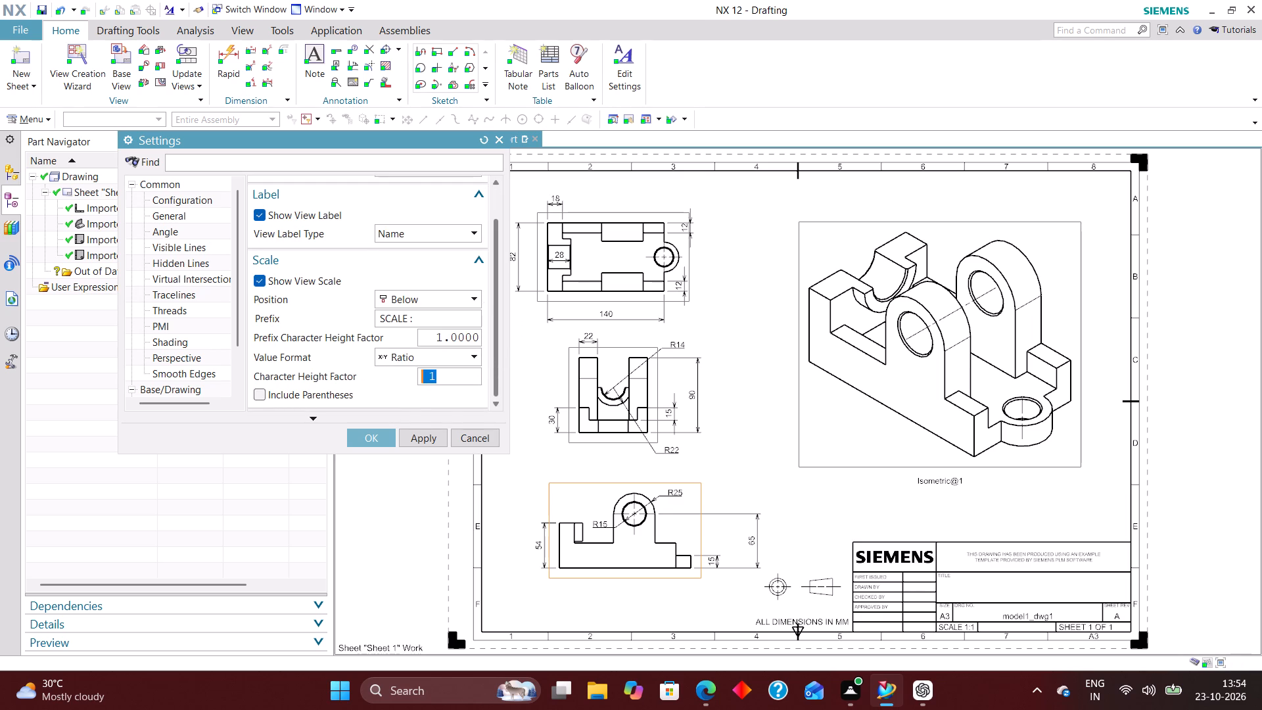
left_click(373, 433)
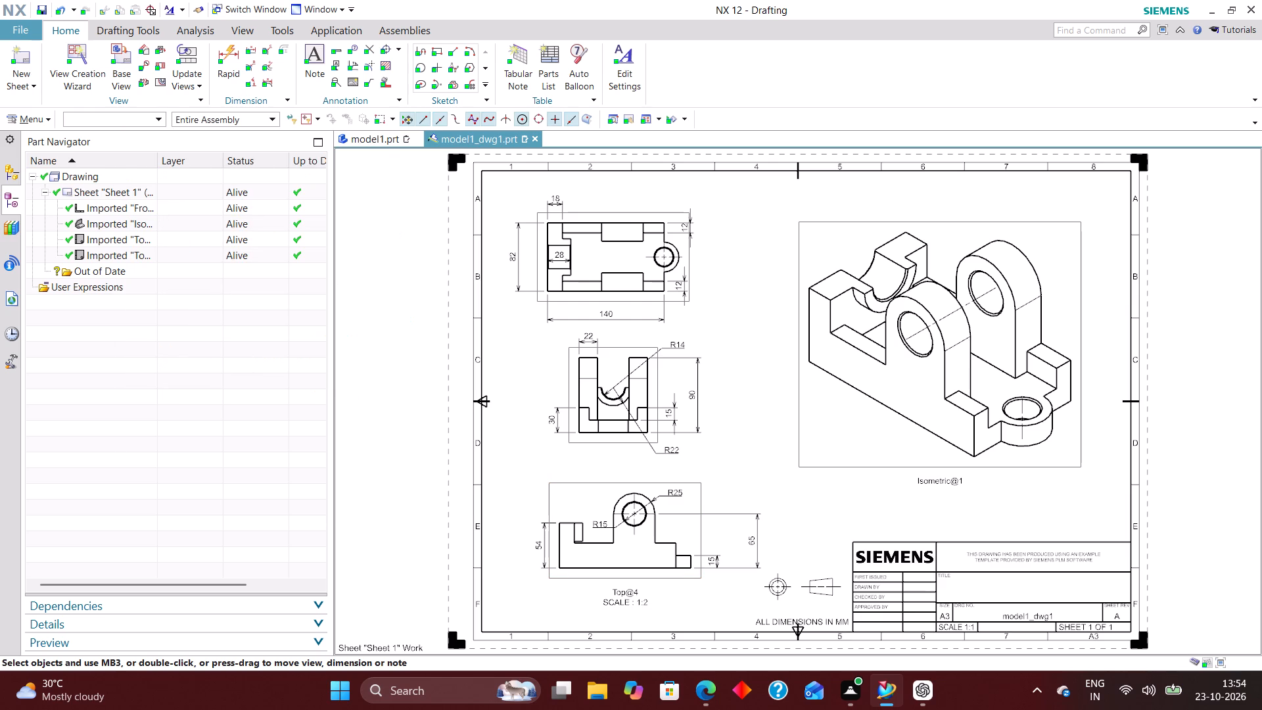
Turn on the view label for the front view with the R14 and R22 arcs, with the view label type set to Name.
scroll(624, 470, "up", 2)
right_click(606, 426)
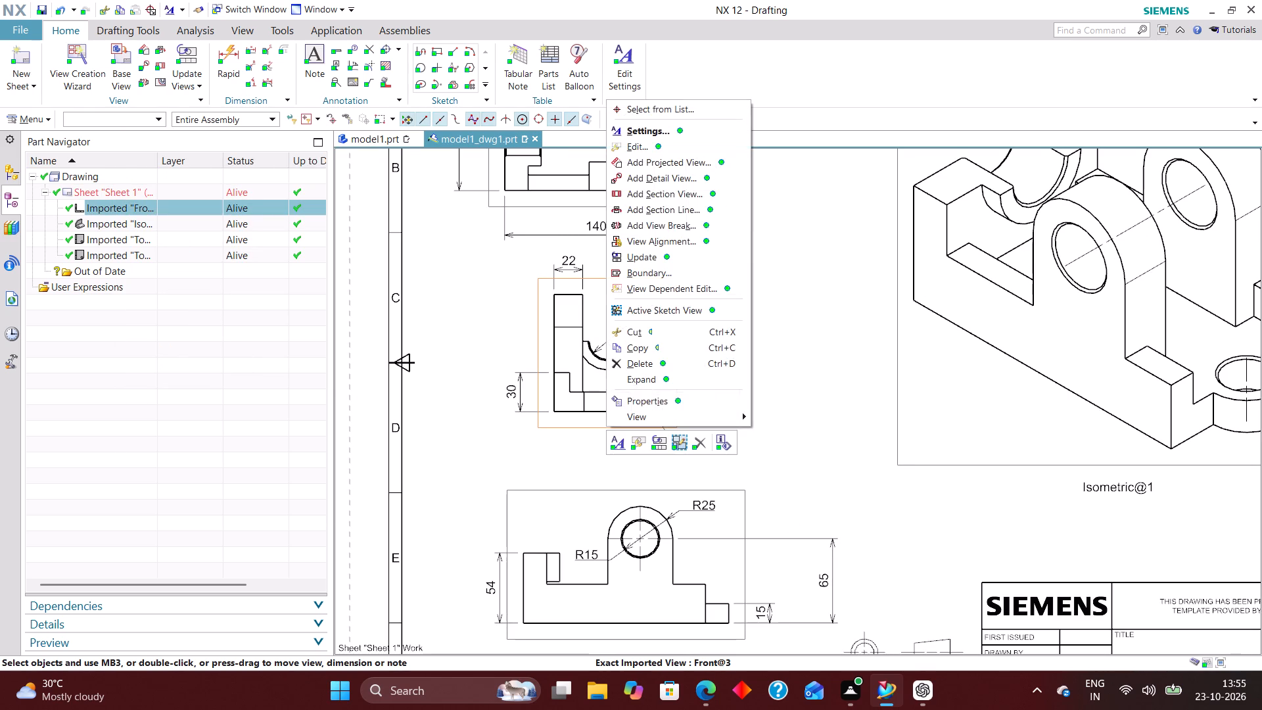
left_click(665, 133)
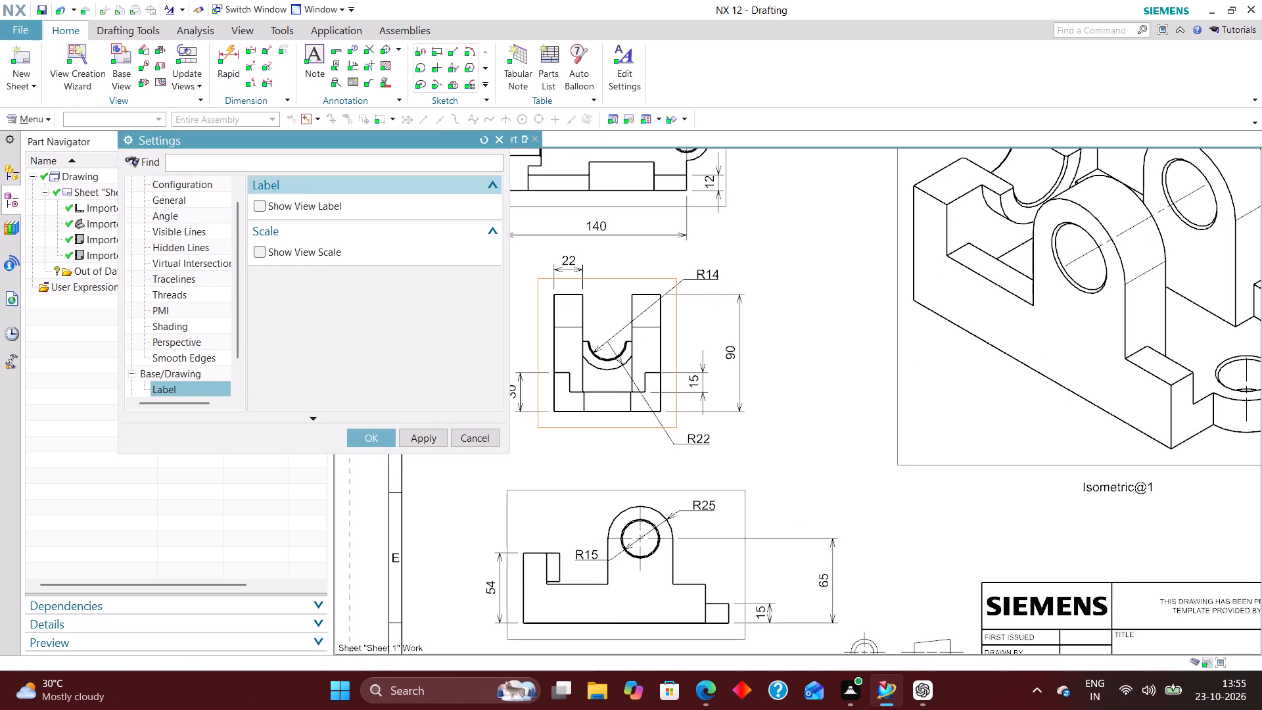
left_click(314, 204)
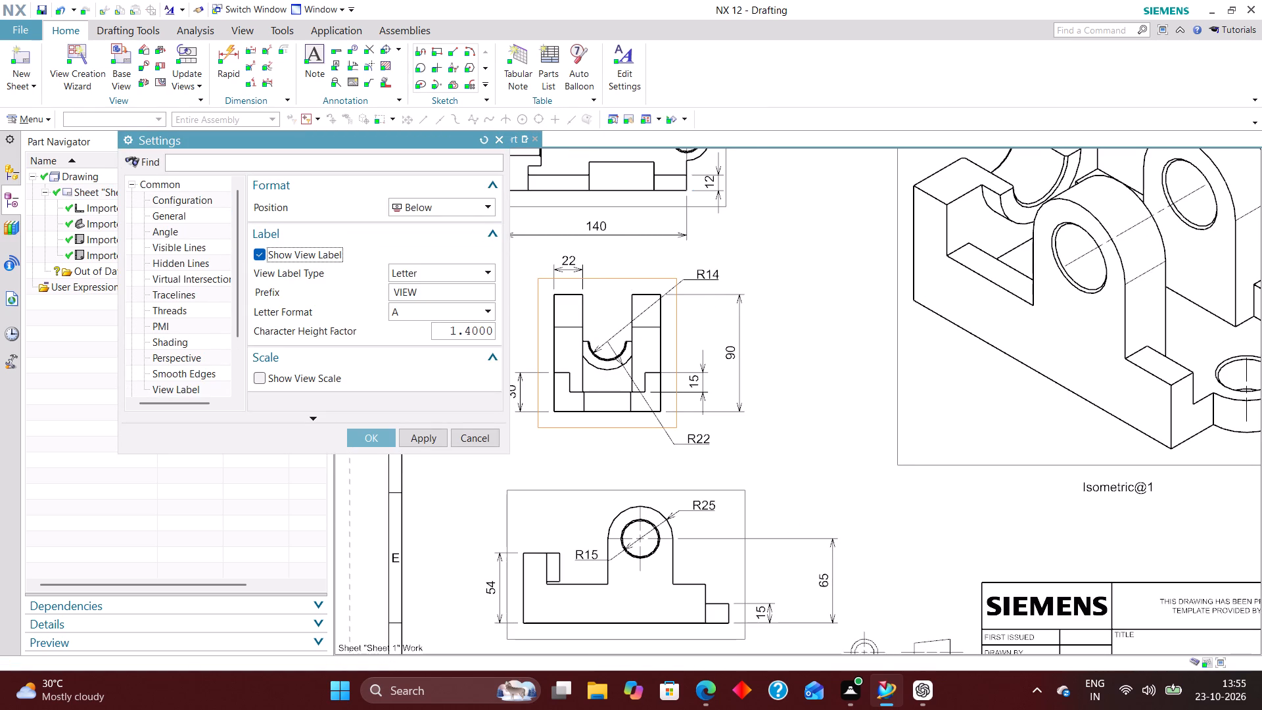
left_click(440, 270)
left_click(430, 284)
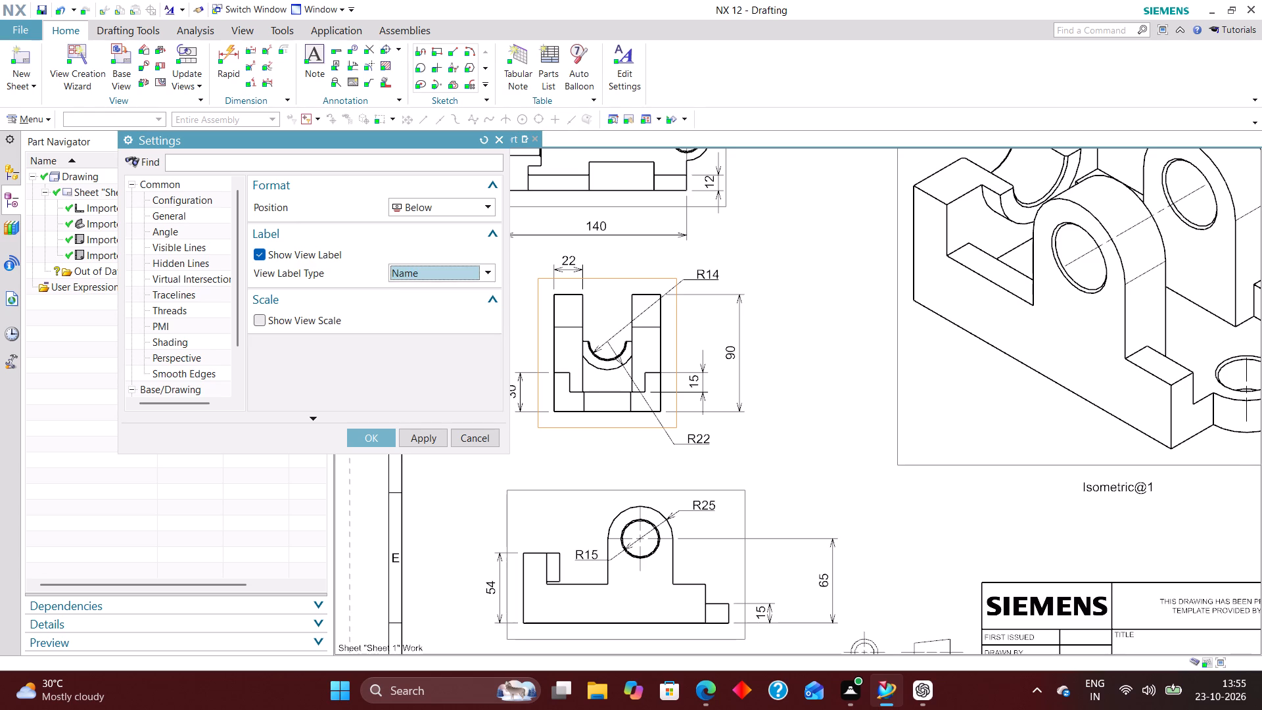
Show the front view's scale with the prefix "SCALE : " and both the prefix and value character height factors set to 1.
left_click(264, 319)
left_click(422, 363)
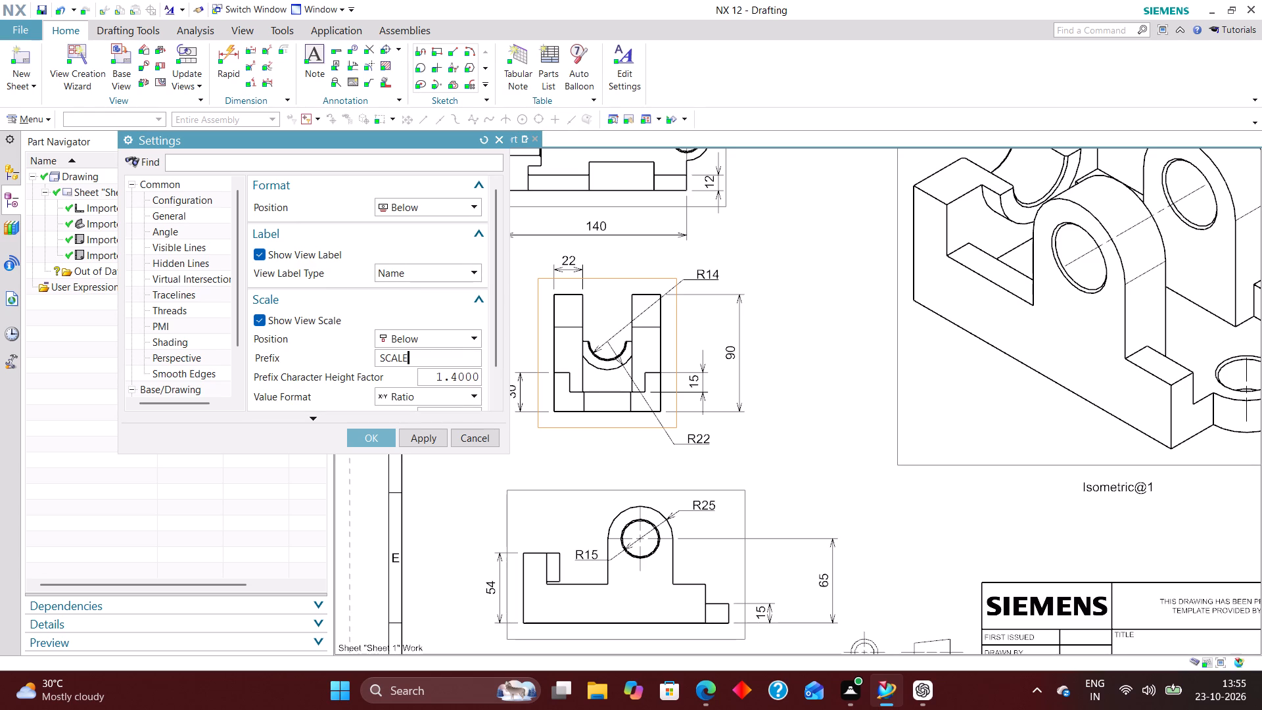
key("space")
type(":")
key("space")
scroll(450, 371, "down", 1)
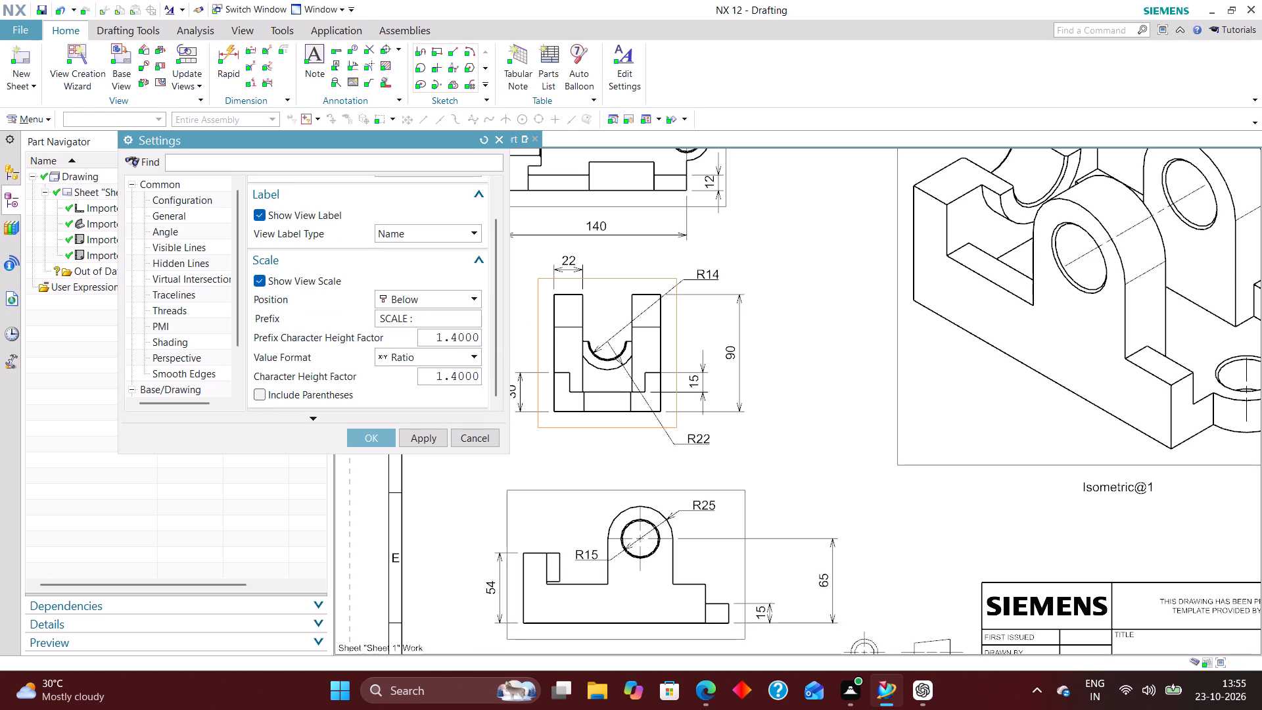
left_click_drag(432, 339, 584, 342)
key("1")
key("Return")
left_click_drag(432, 374, 705, 376)
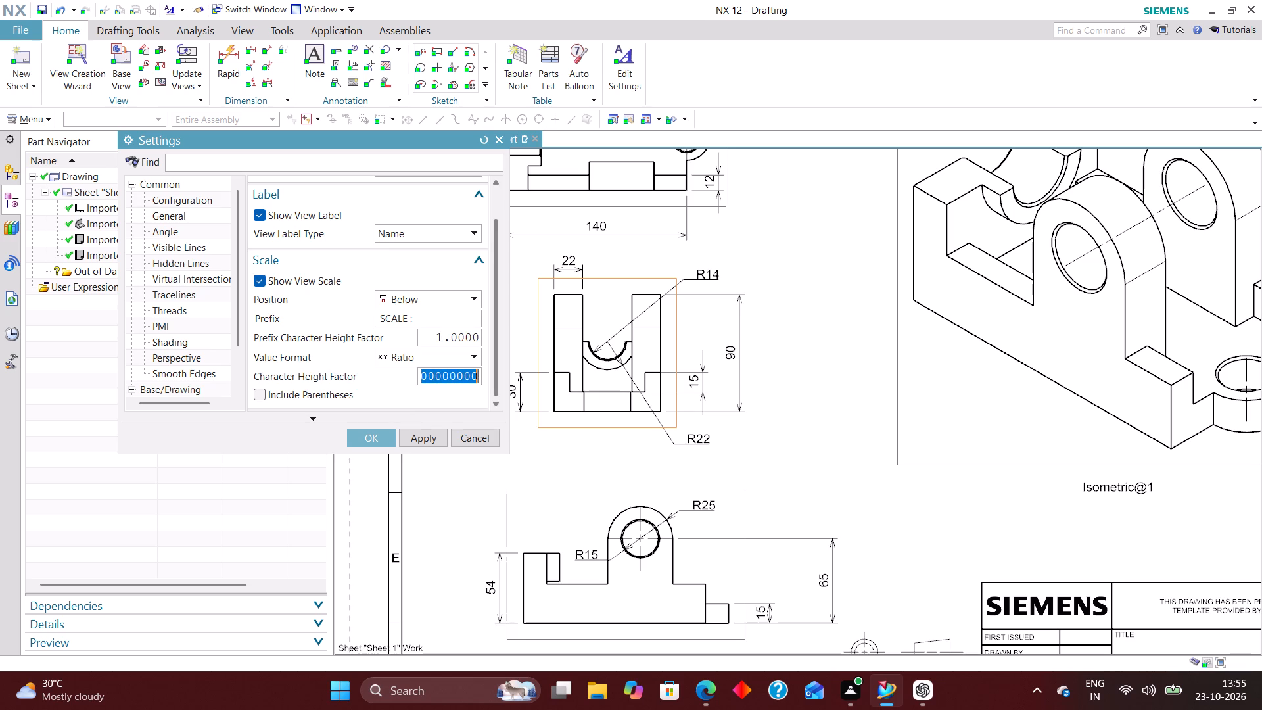
key("1")
key("Return")
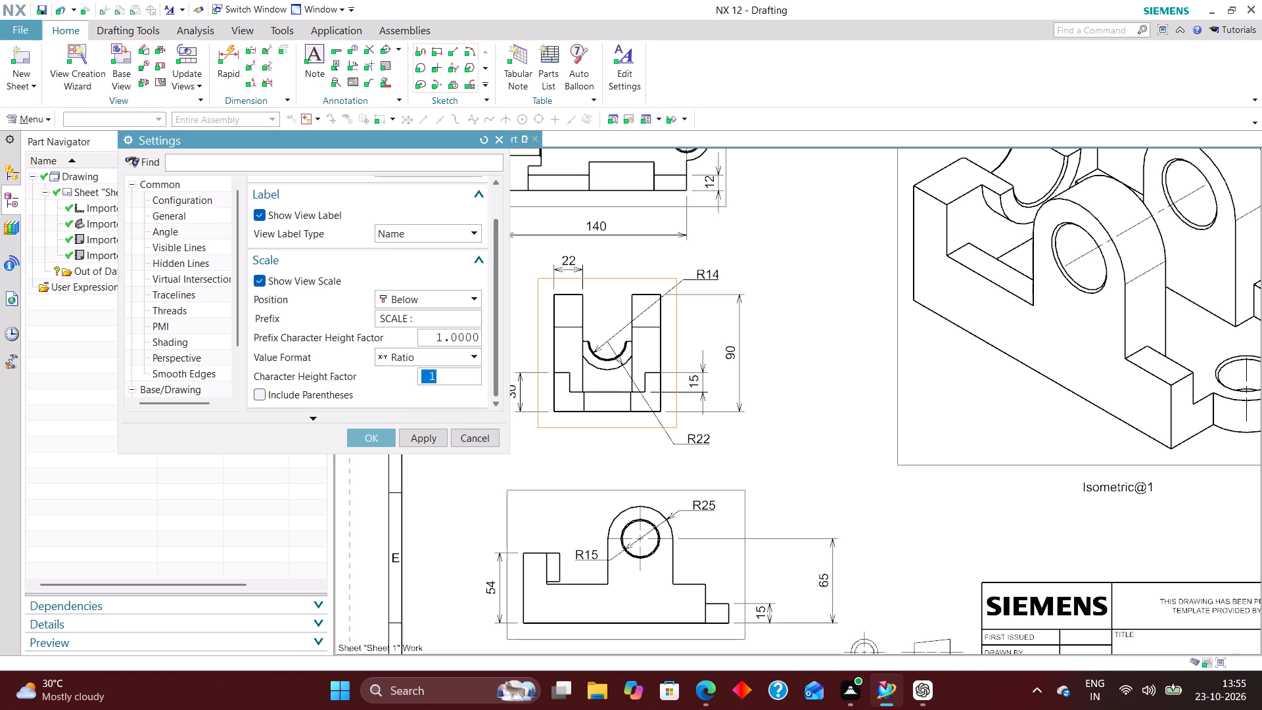
left_click(380, 442)
Turn on the view label for the top view with the 140 dimension, with the view label type set to Name.
scroll(580, 506, "down", 2)
scroll(603, 281, "up", 2)
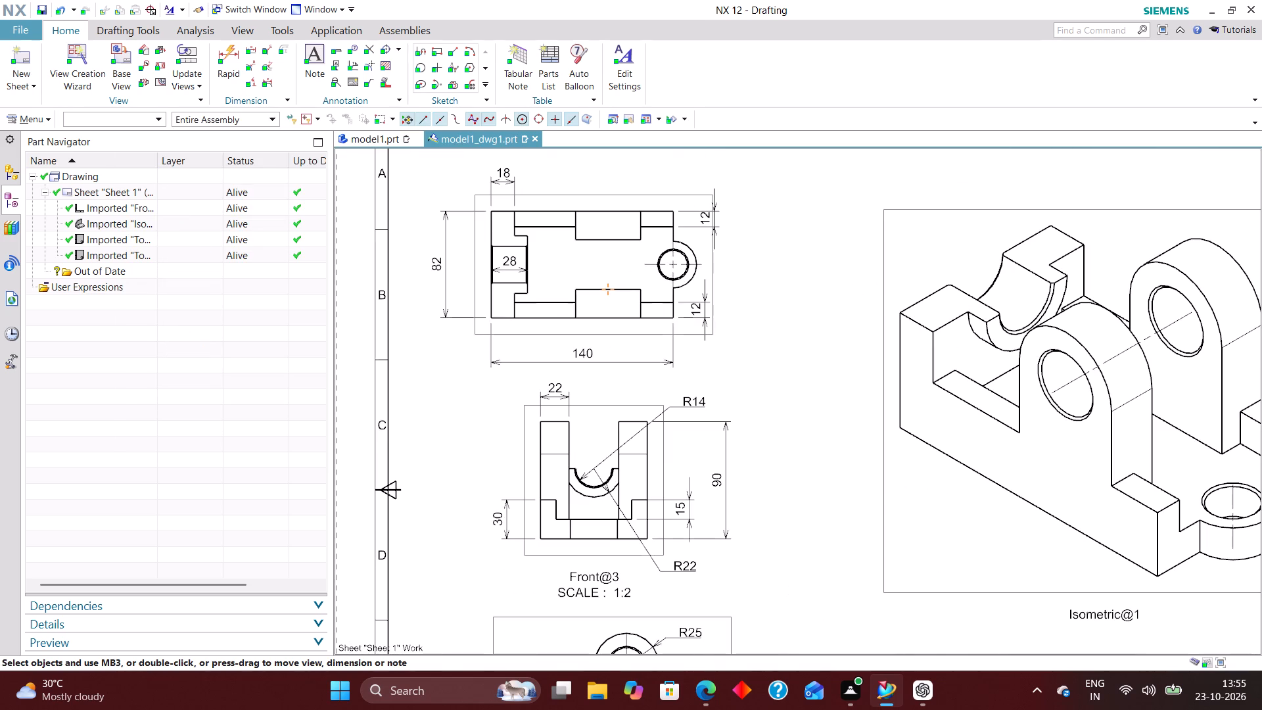
right_click(619, 337)
left_click(662, 366)
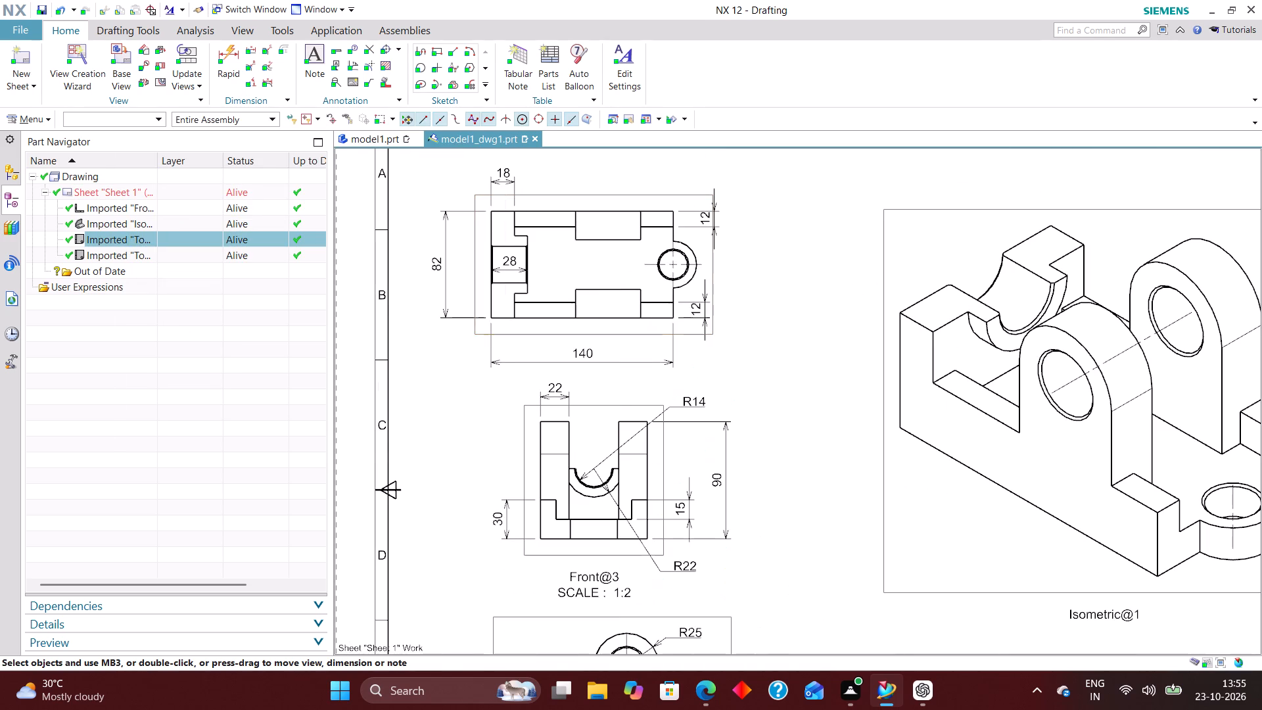
left_click(309, 208)
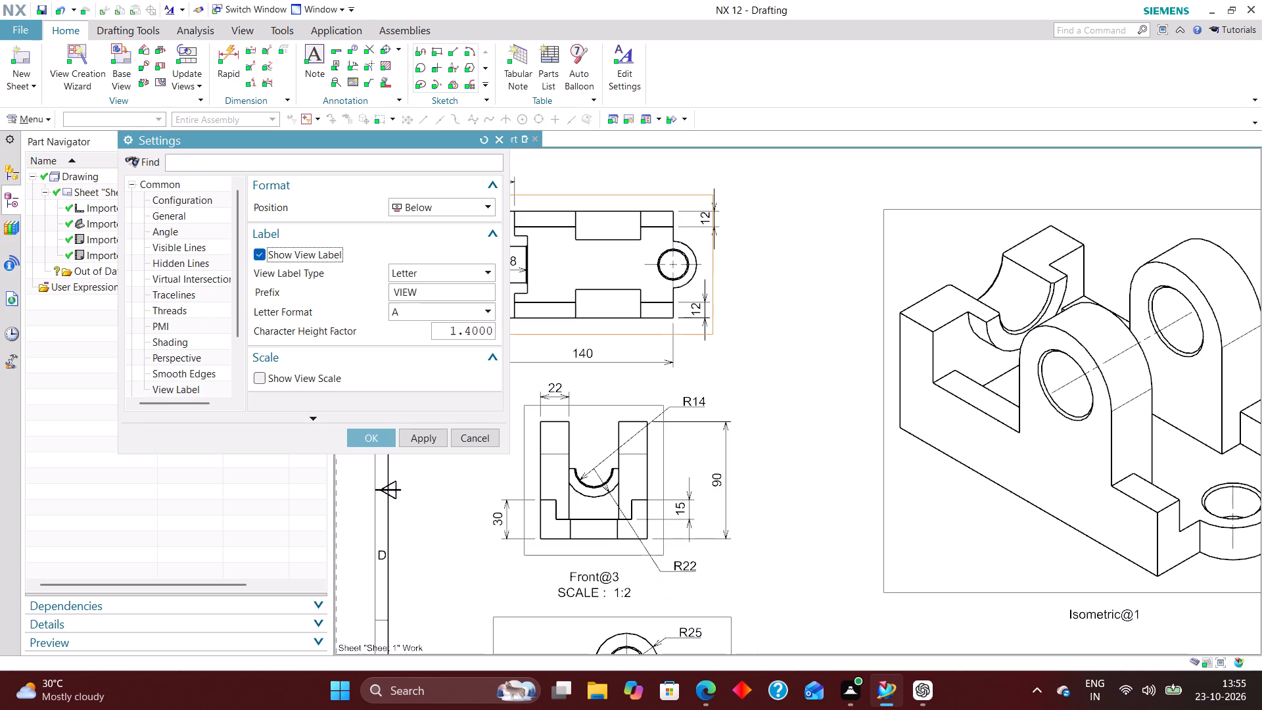
left_click(458, 270)
left_click(440, 287)
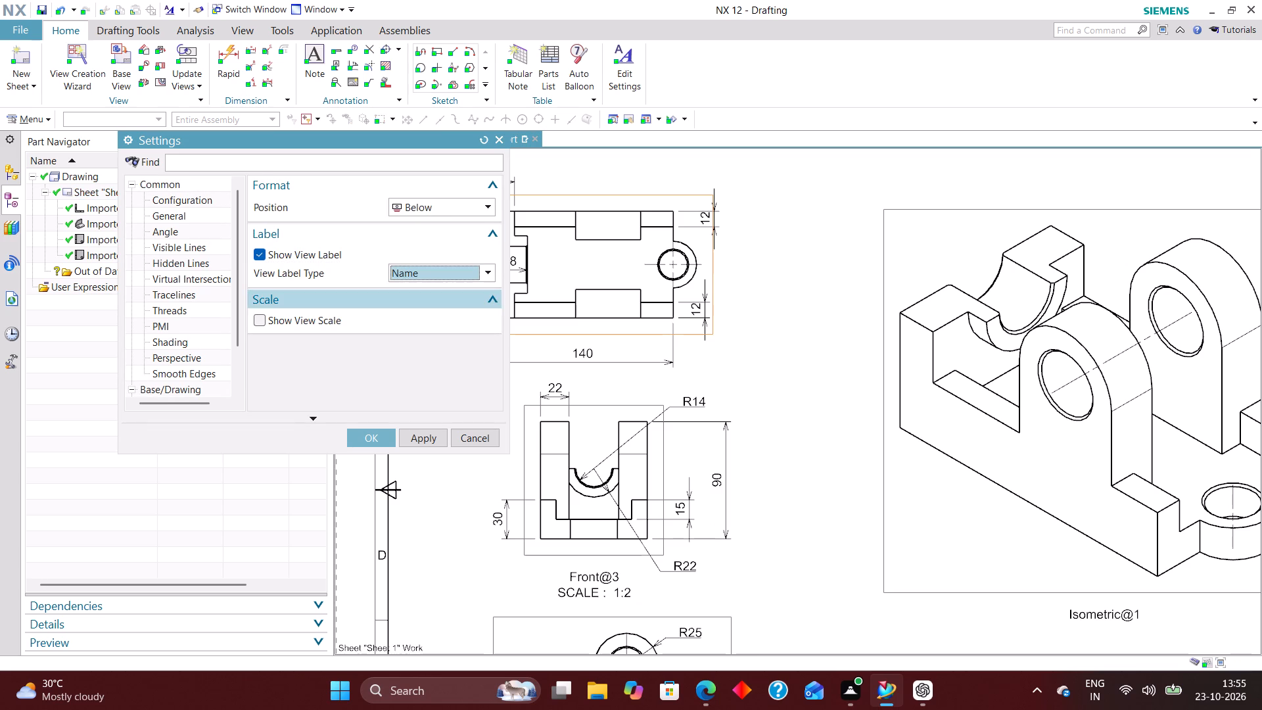
Show the top view's scale with the prefix "SCALE : " and both the prefix and value character height factors set to 1.
left_click(263, 321)
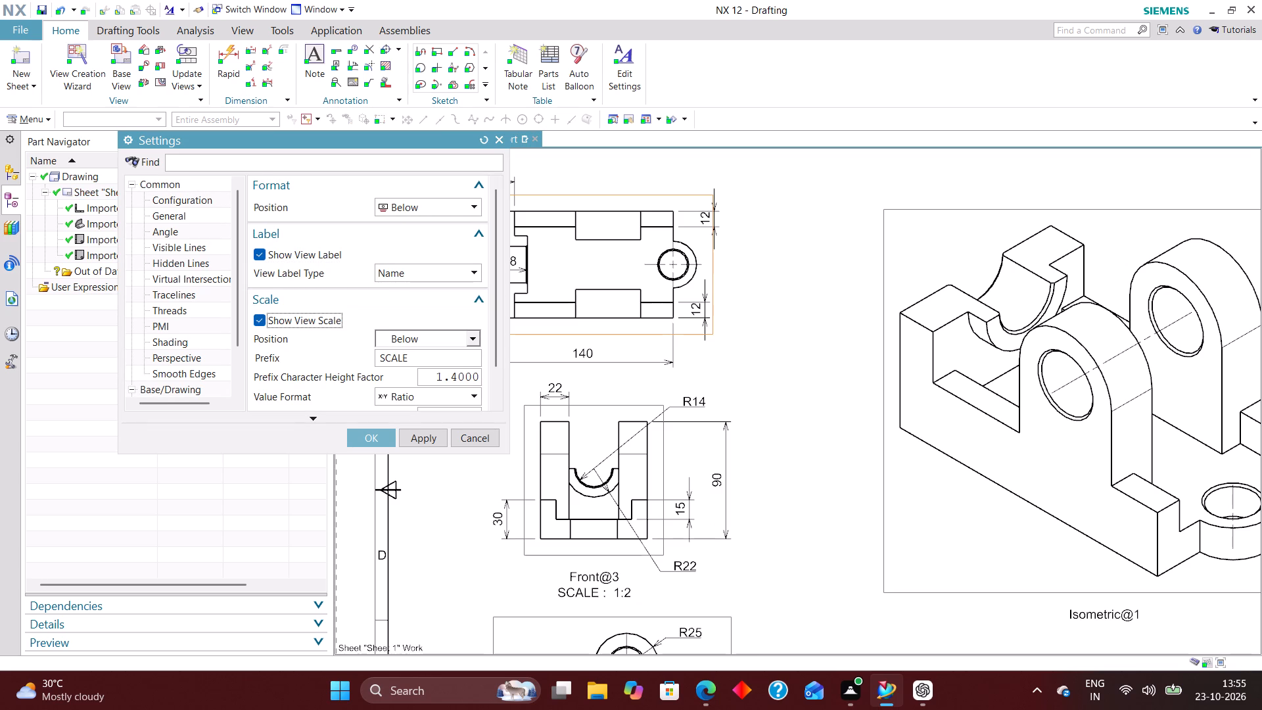
left_click(422, 359)
key("space")
key("shift+colon")
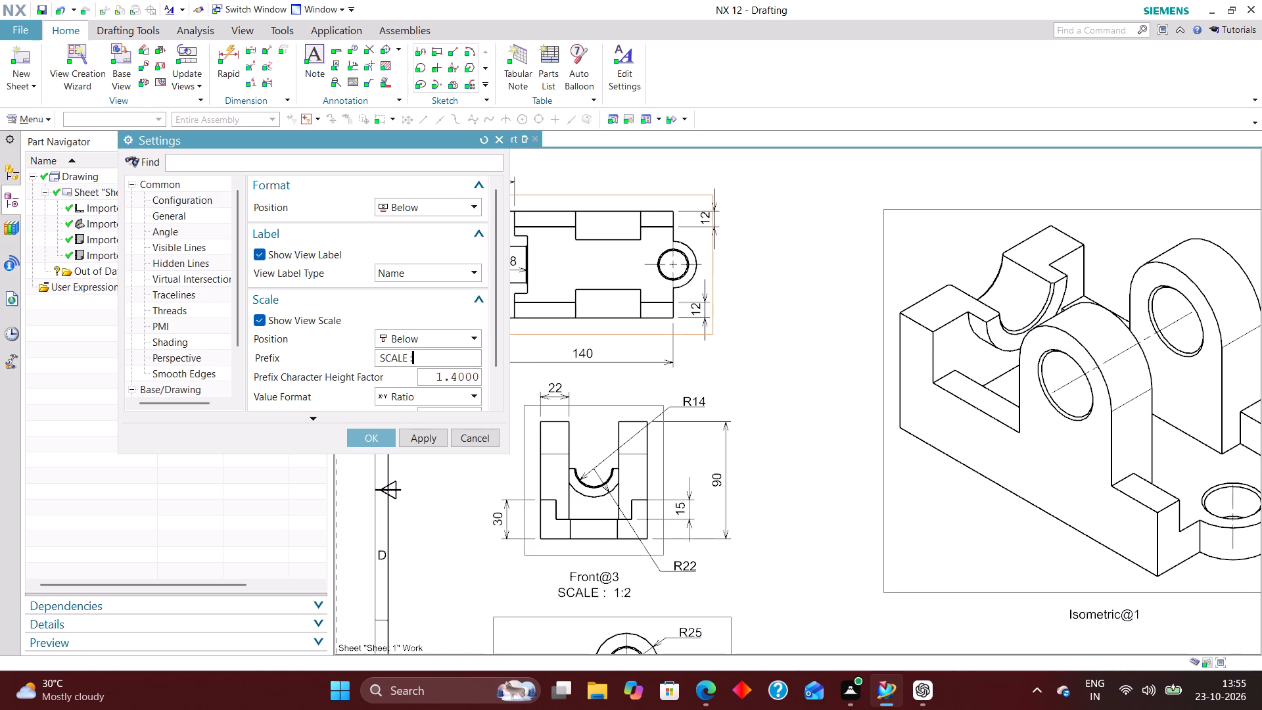
key("space")
left_click_drag(434, 377, 597, 367)
key("1")
key("Return")
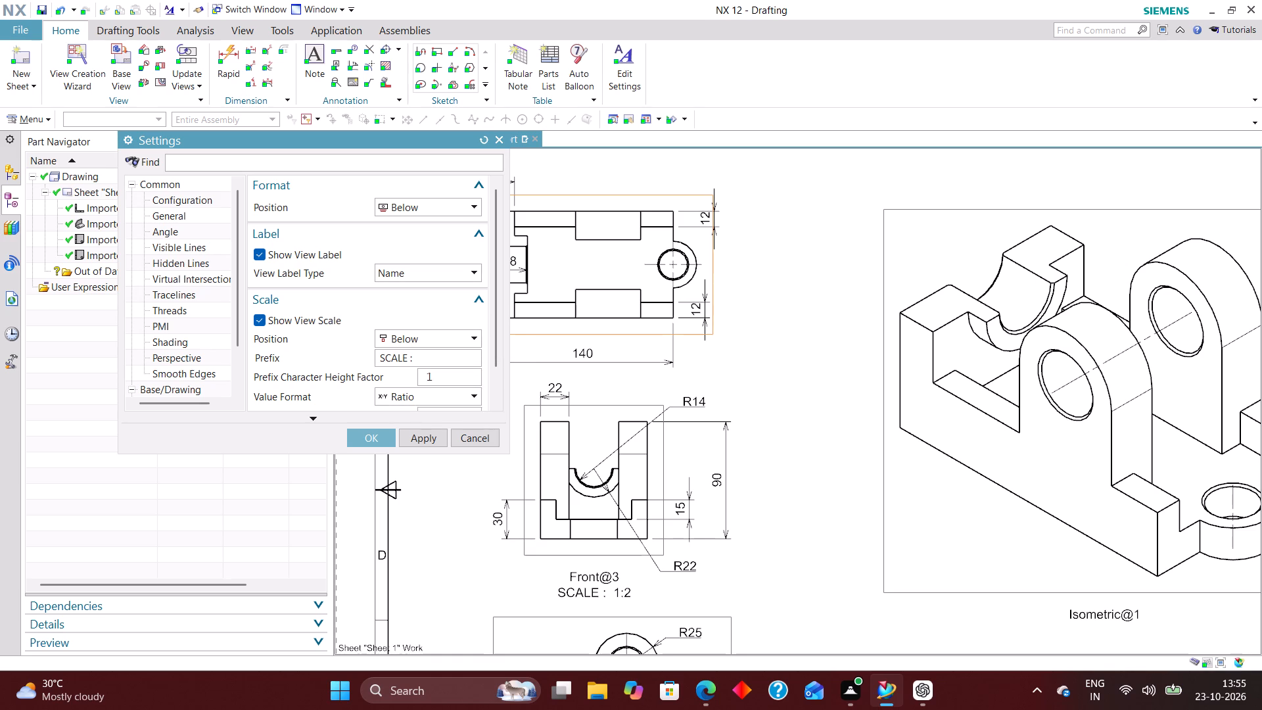
scroll(419, 343, "down", 2)
left_click_drag(429, 376, 647, 375)
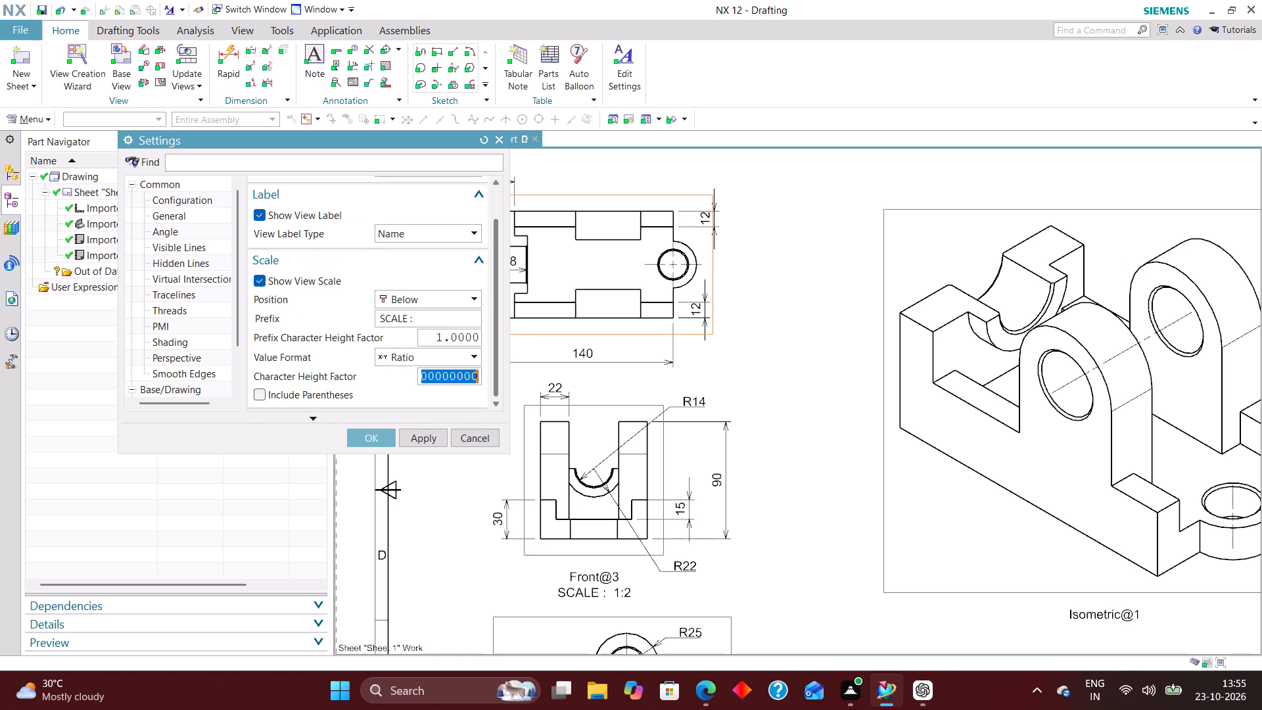
left_click_drag(647, 375, 651, 375)
key("1")
key("Return")
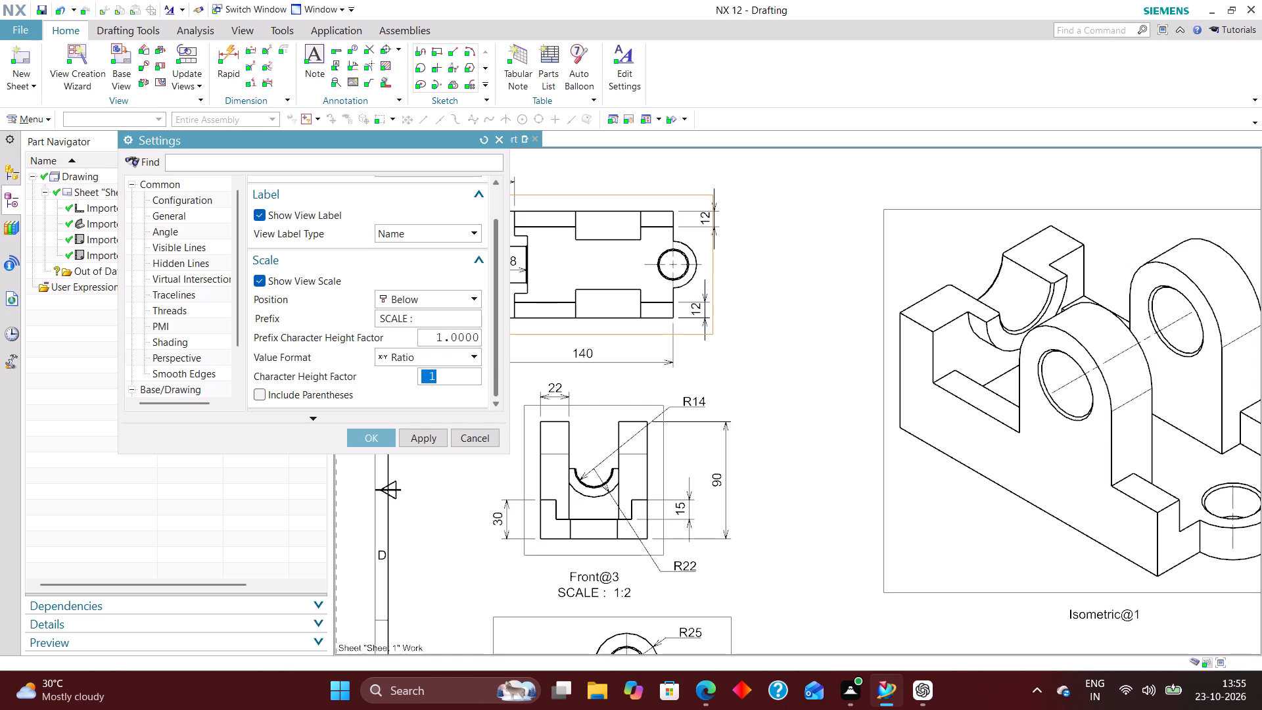
left_click(375, 438)
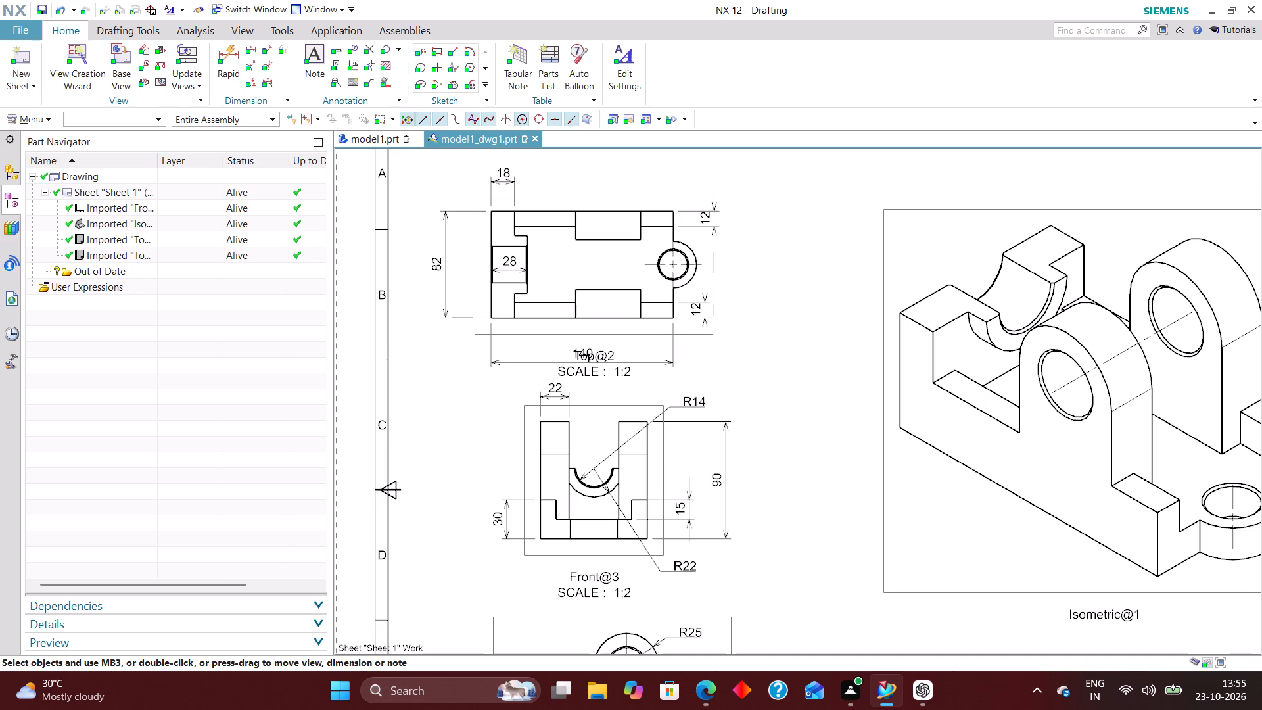
Examine how the view and scale labels sit relative to the dimensions, especially between the top and front views, and the overall sheet layout.
left_click(462, 433)
scroll(647, 356, "up", 2)
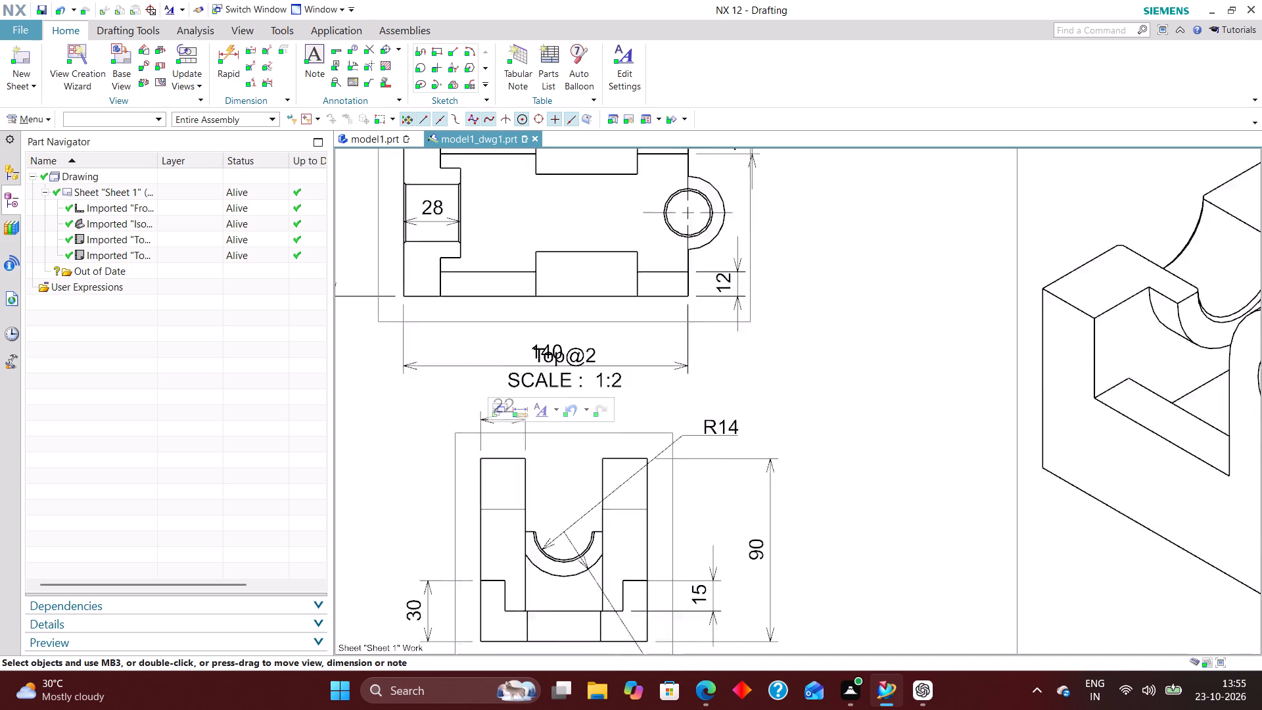
scroll(647, 356, "up", 1)
scroll(563, 373, "down", 5)
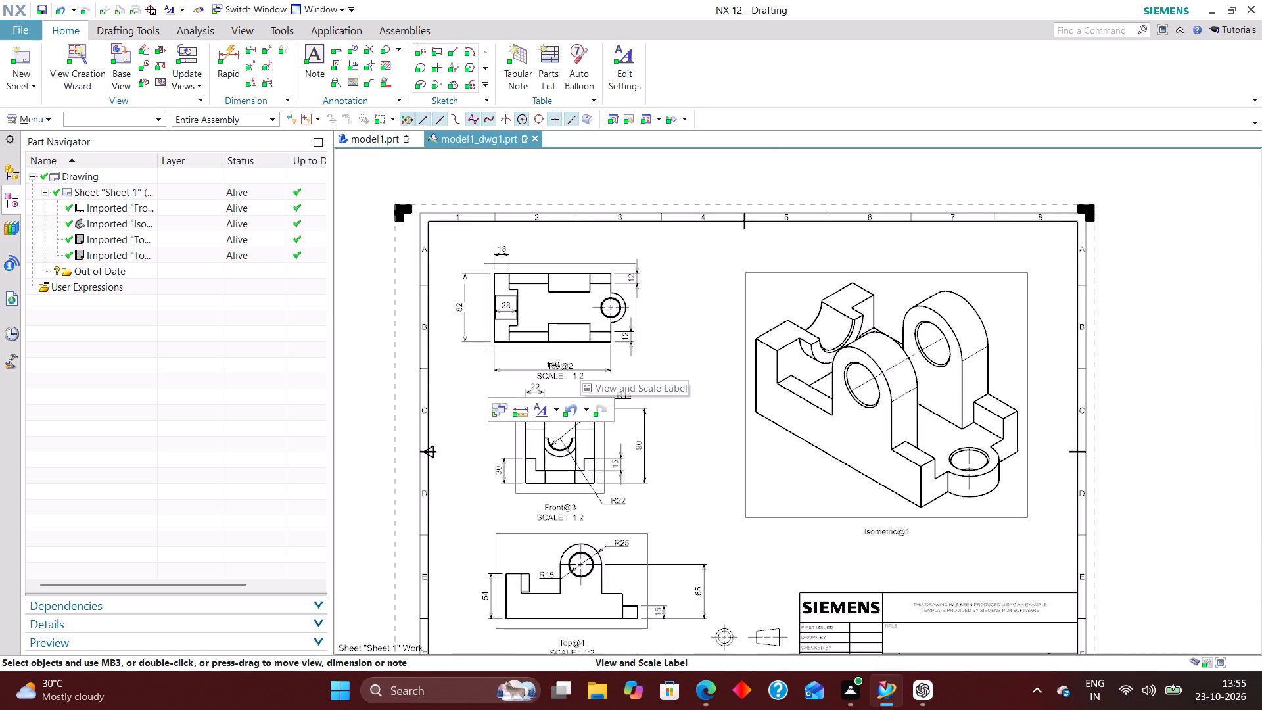
scroll(573, 383, "up", 1)
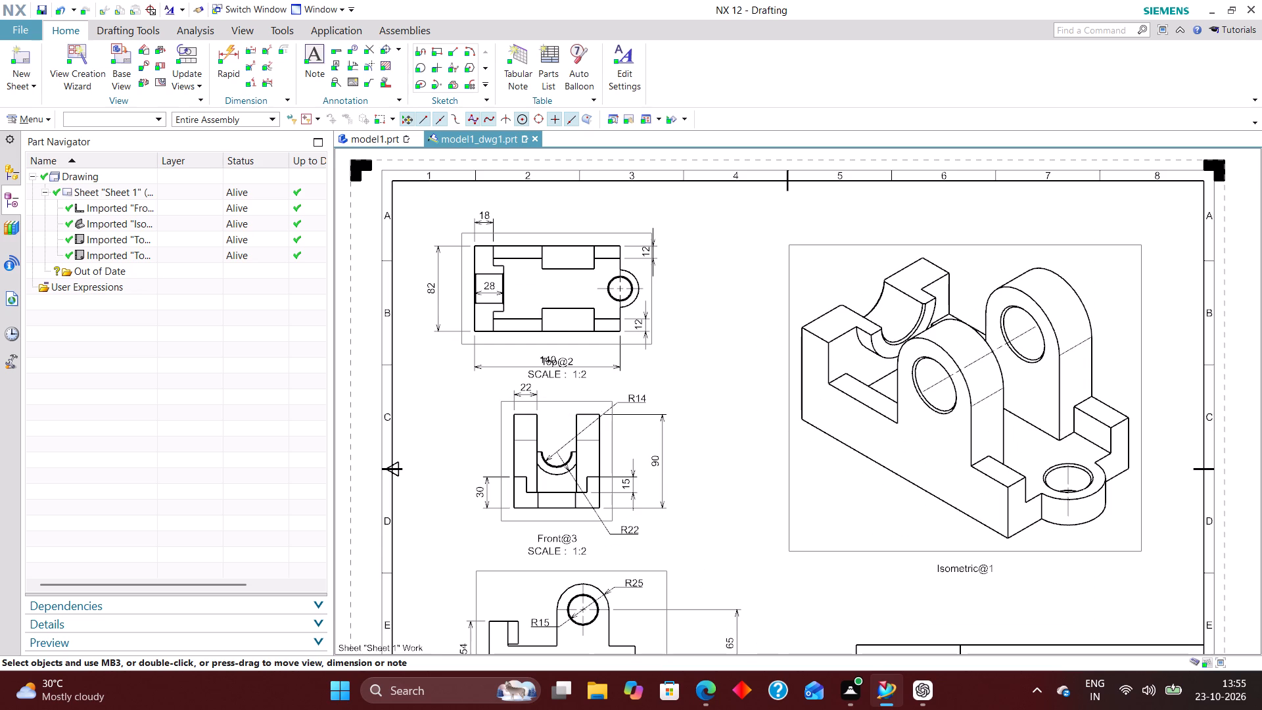
scroll(858, 419, "down", 2)
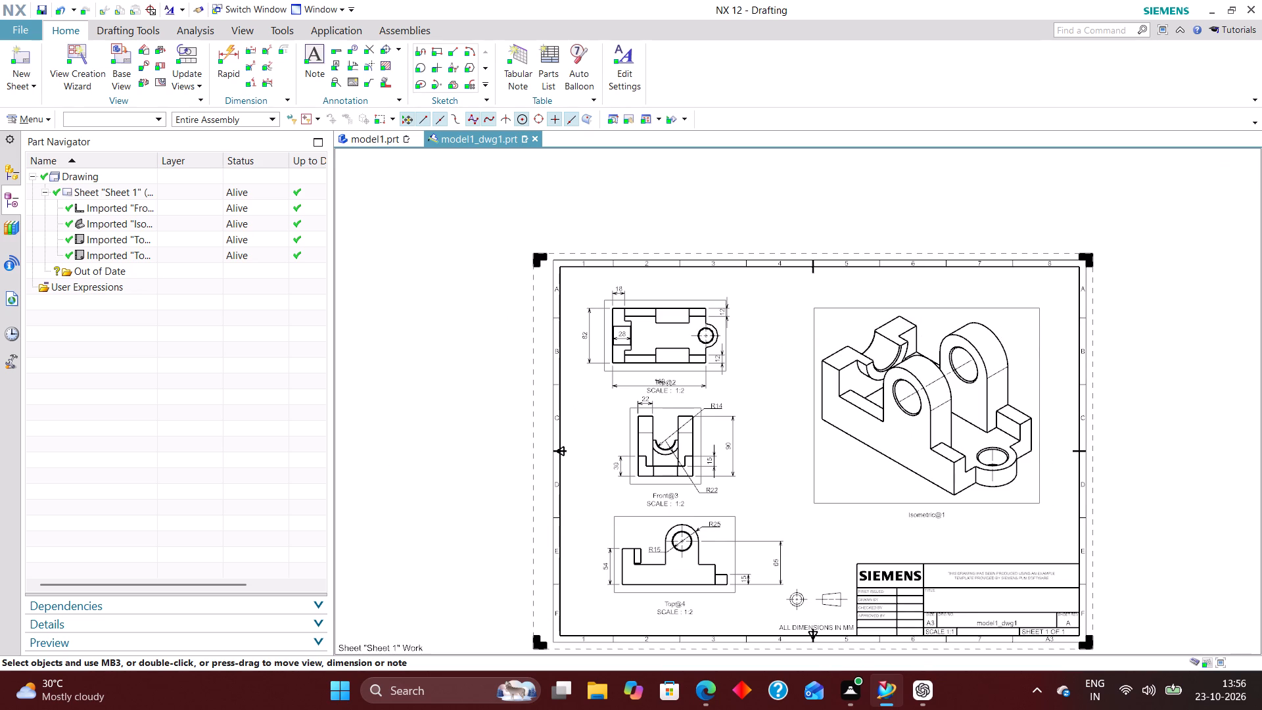
Rename the imported isometric view as ISOMETRIC VIEW.
left_click(163, 222)
right_click(163, 222)
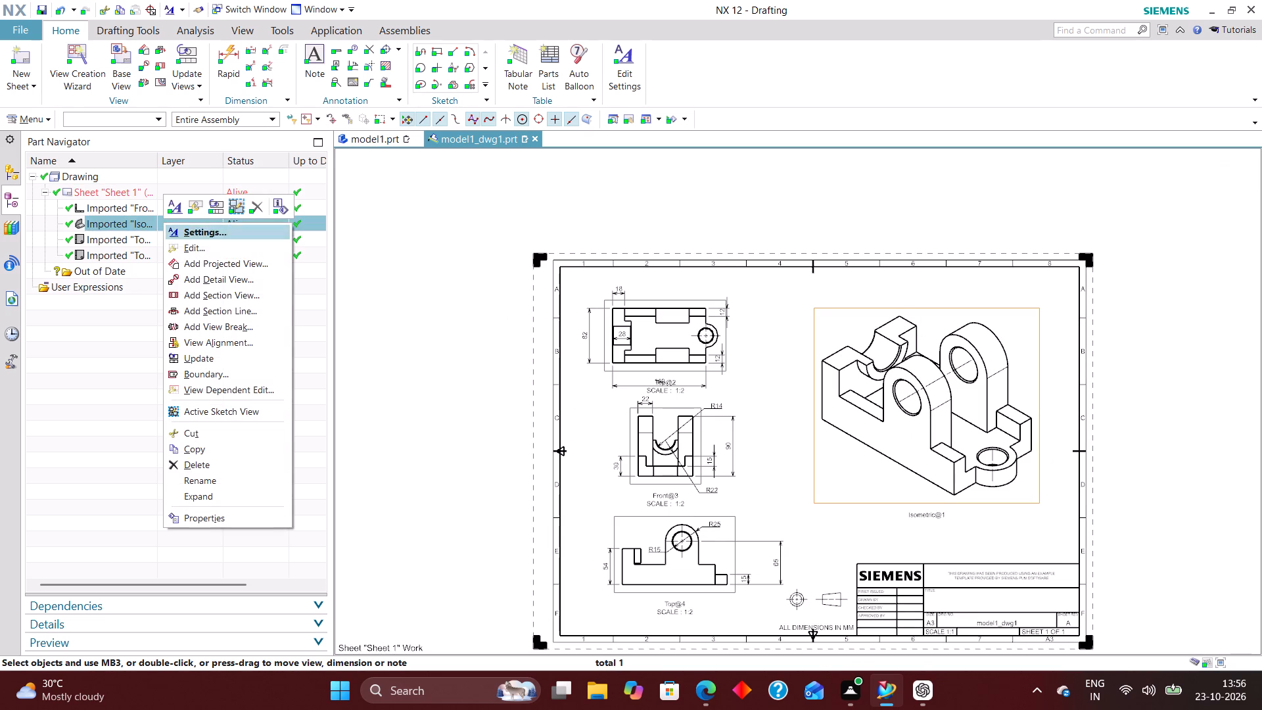
left_click(202, 481)
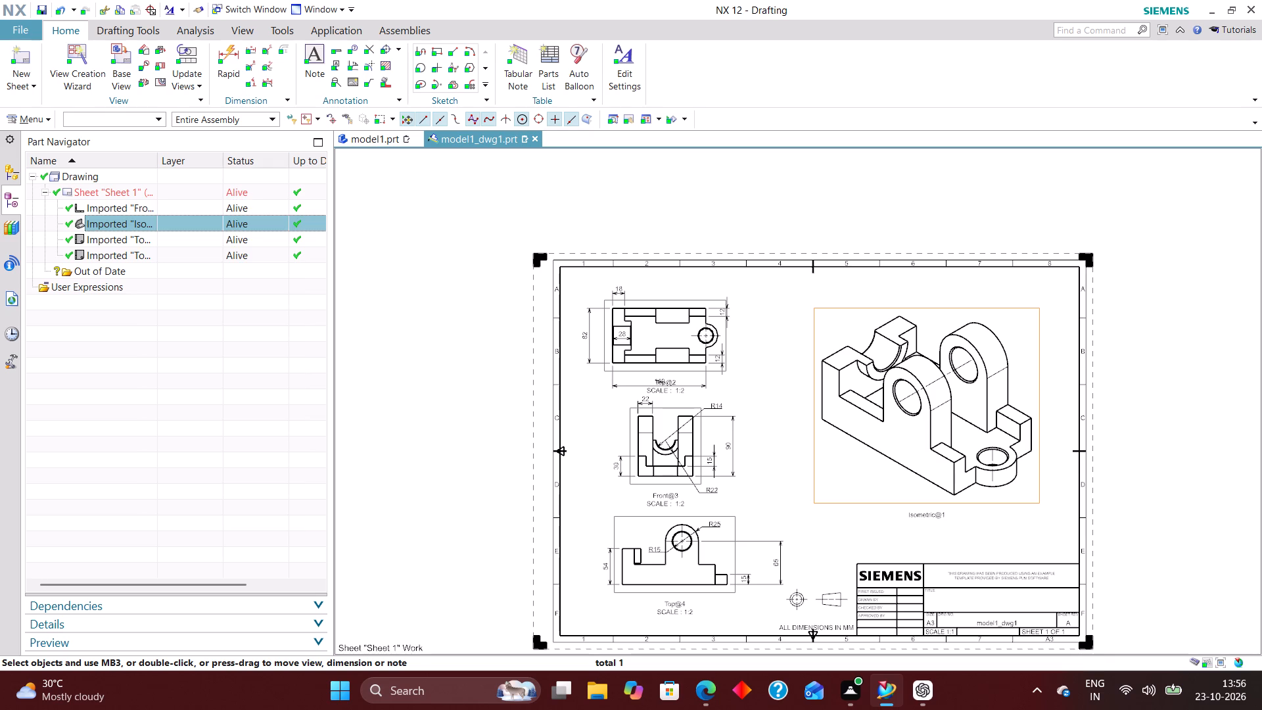
key("BackSpace")
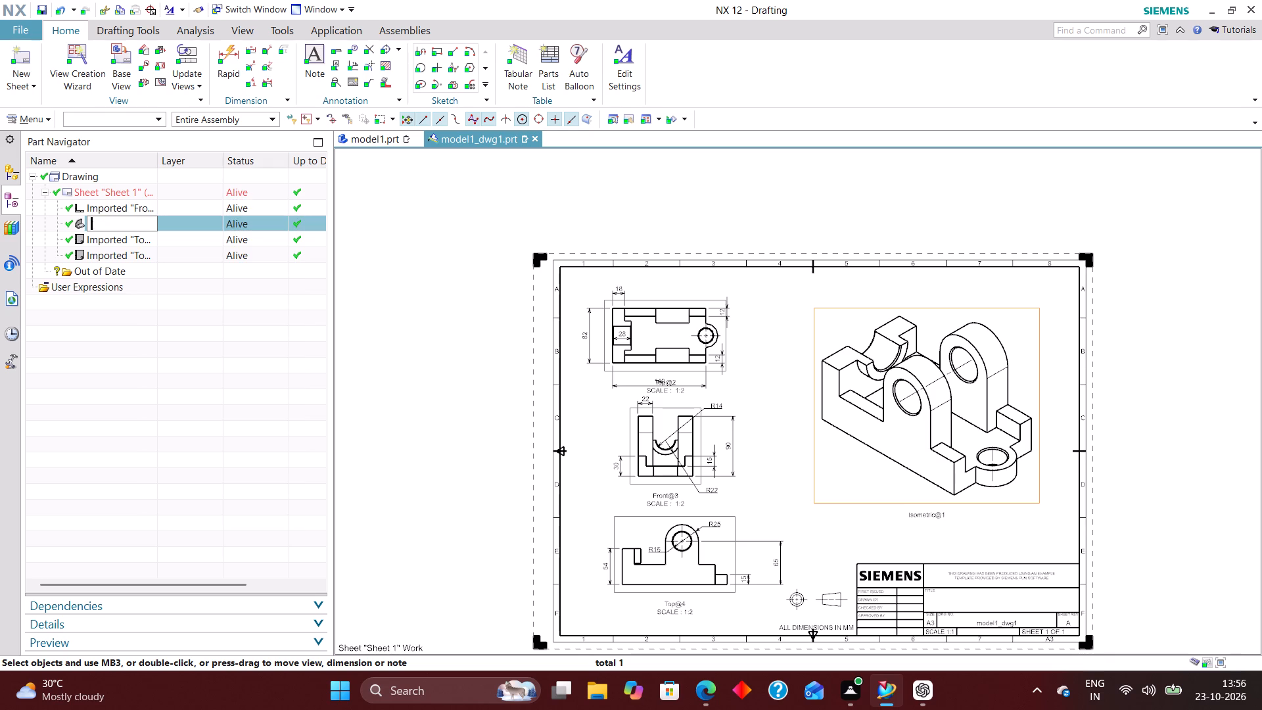
type("ISOMET")
type("RIC VIEW")
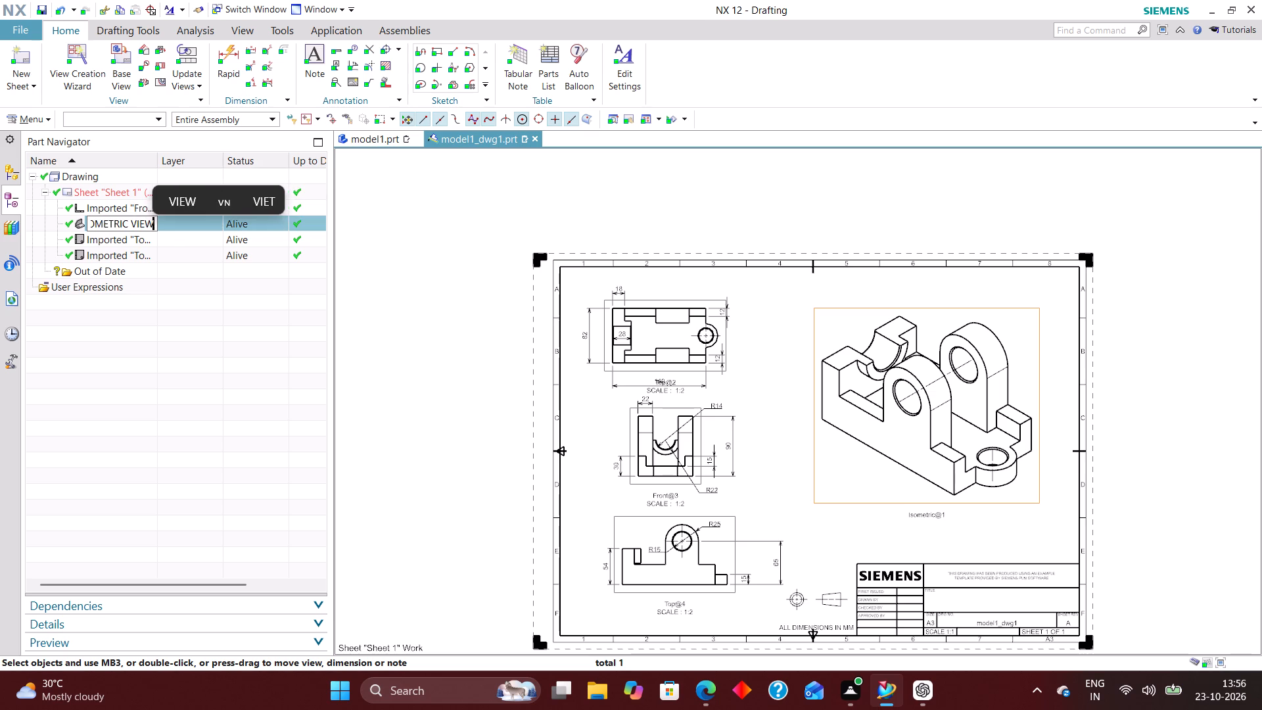
key("Return")
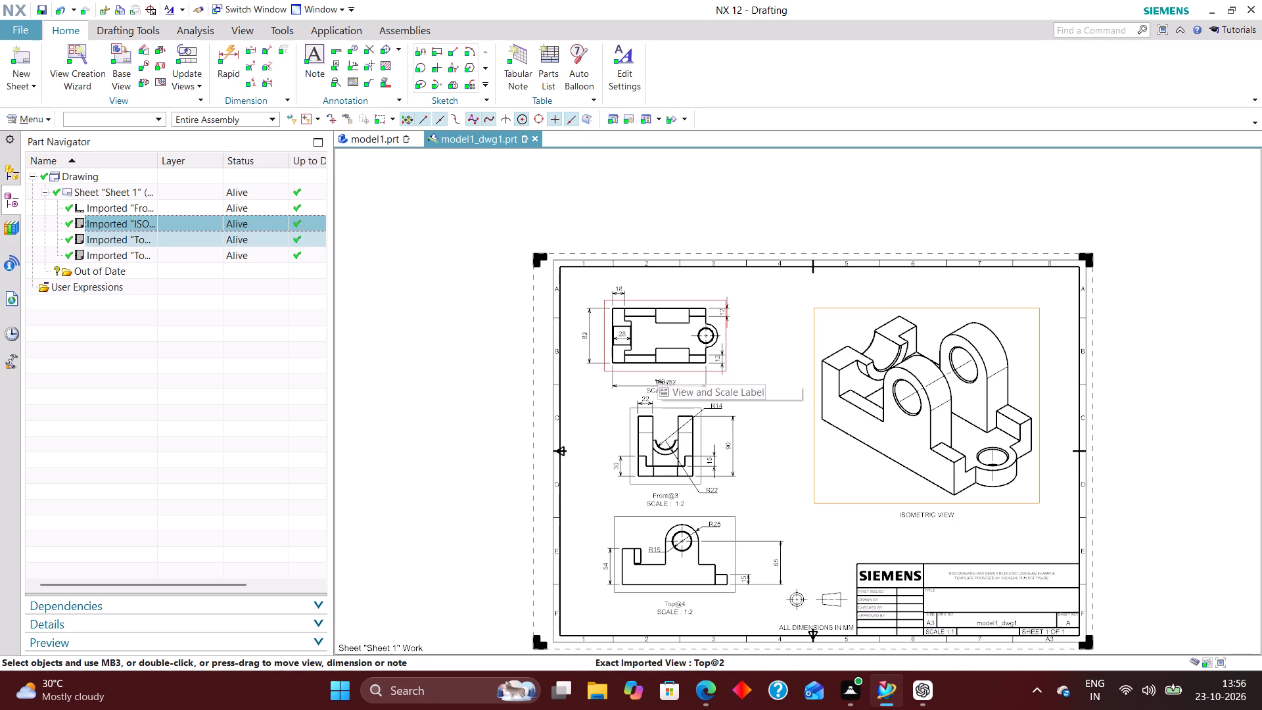
Rename the imported view with the 140 dimension as TOP VIEW.
left_click(170, 239)
right_click(170, 239)
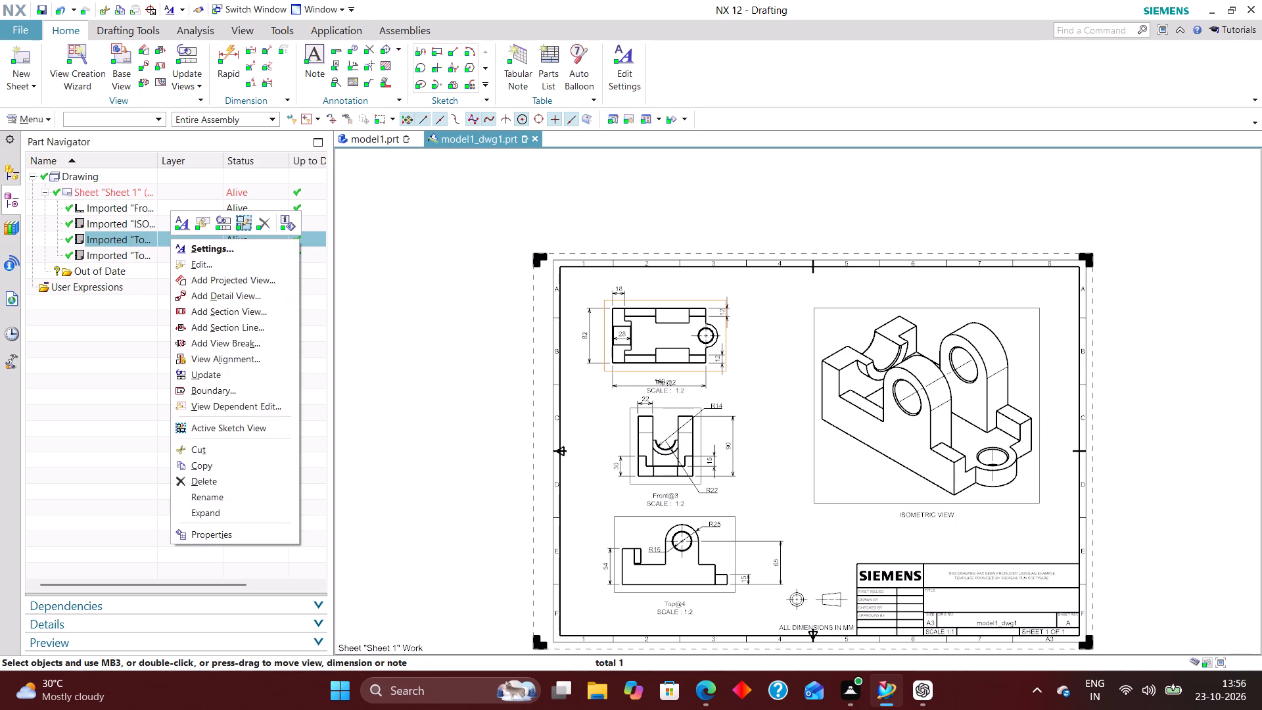
left_click(215, 501)
key("BackSpace")
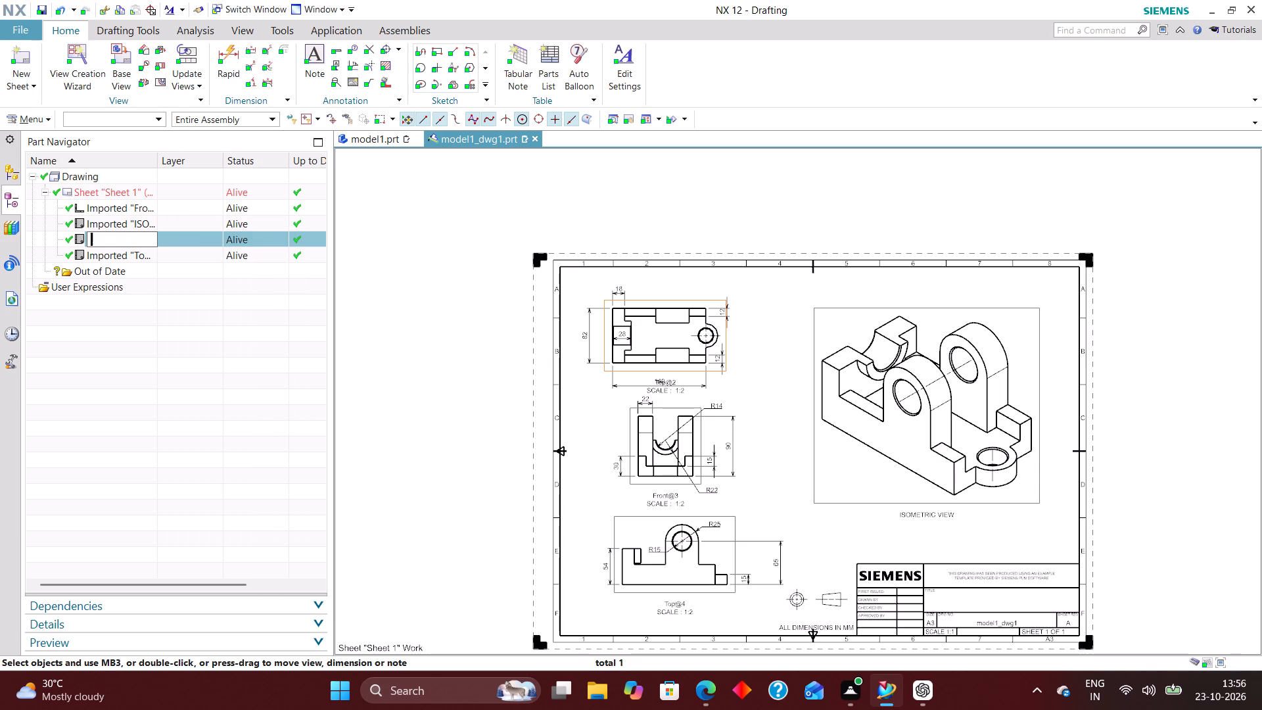
type("TOP VIEW")
key("Return")
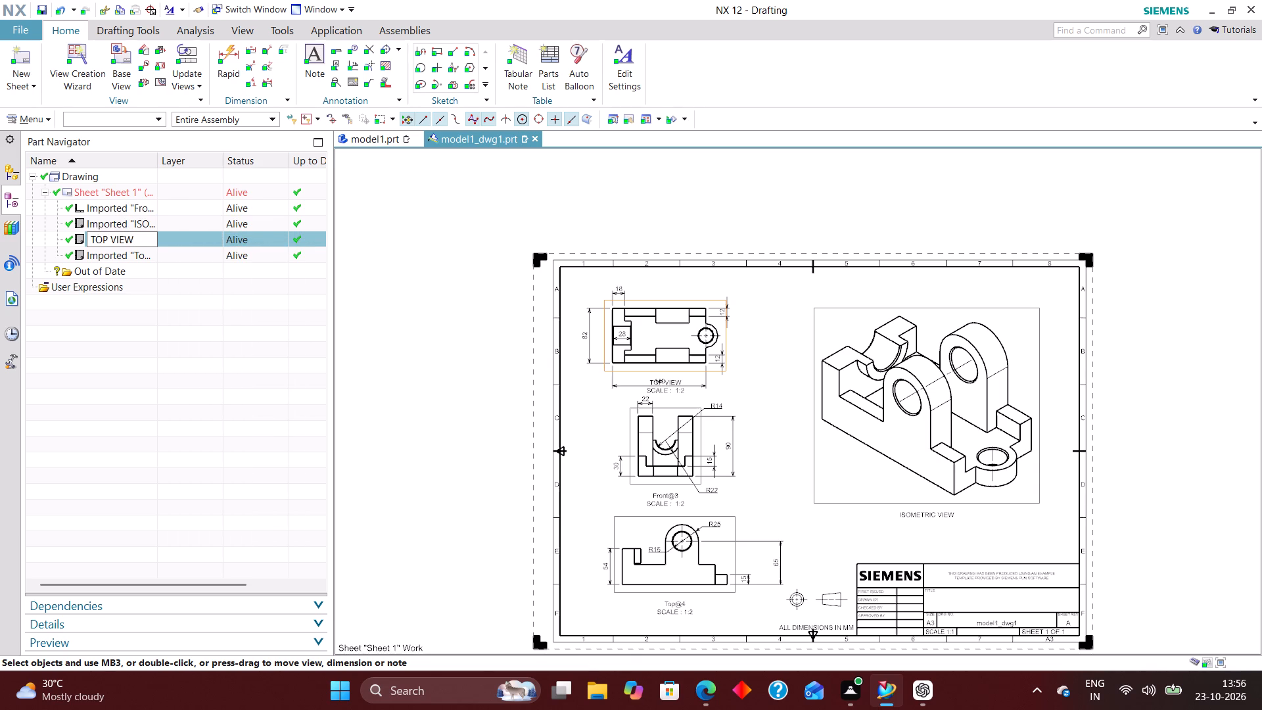
Rename the imported front view with the R14 and R22 dimensions as FRONT VIEW.
left_click(170, 207)
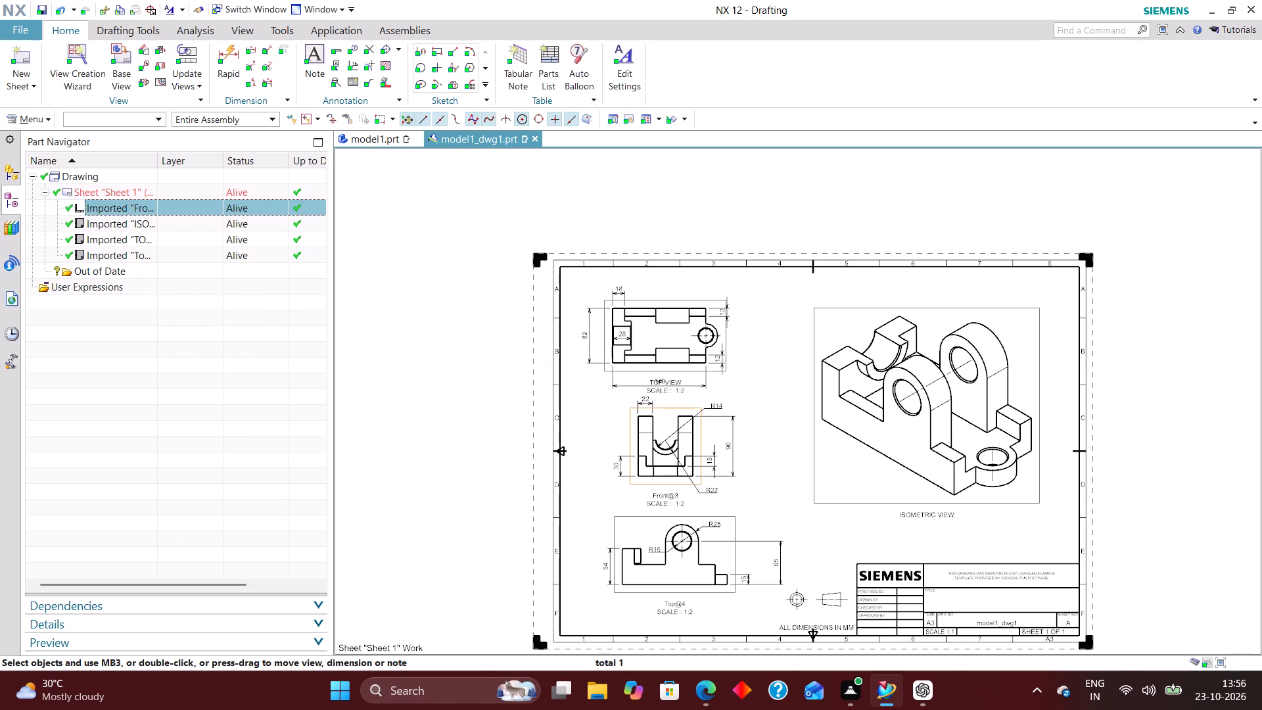
right_click(170, 207)
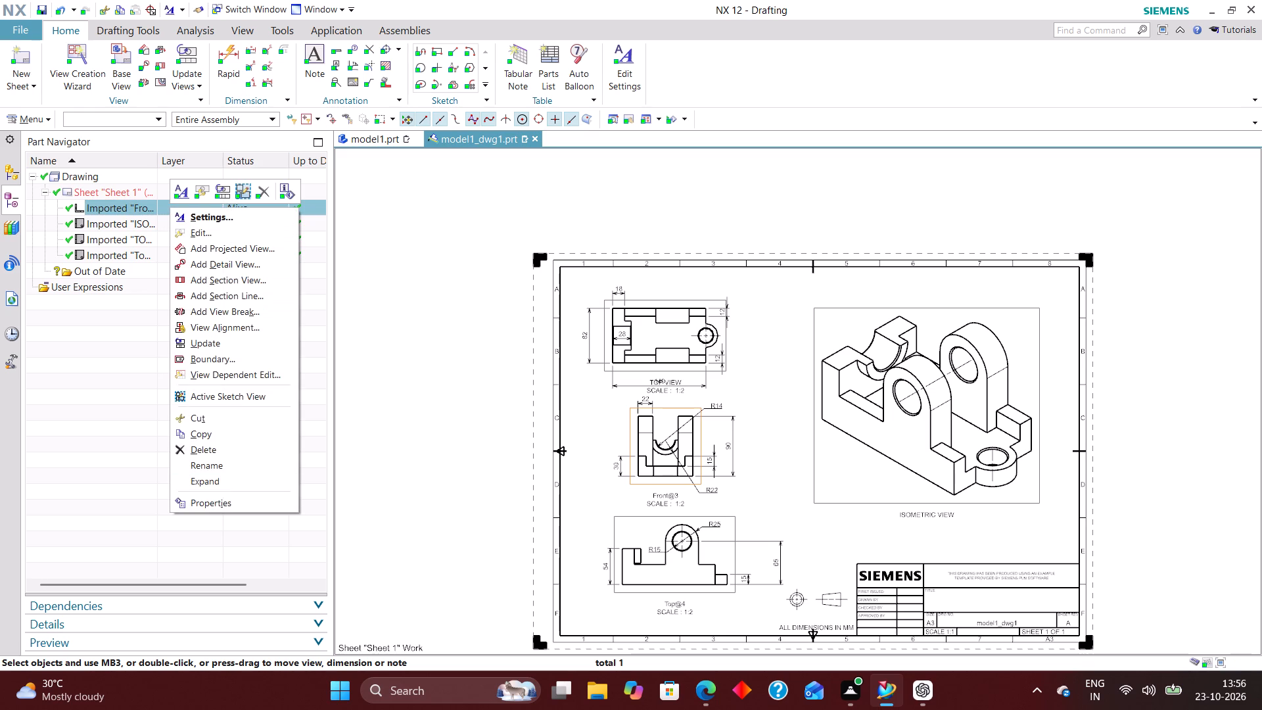
left_click(225, 461)
key("BackSpace")
type("FRONT VIEW")
key("Return")
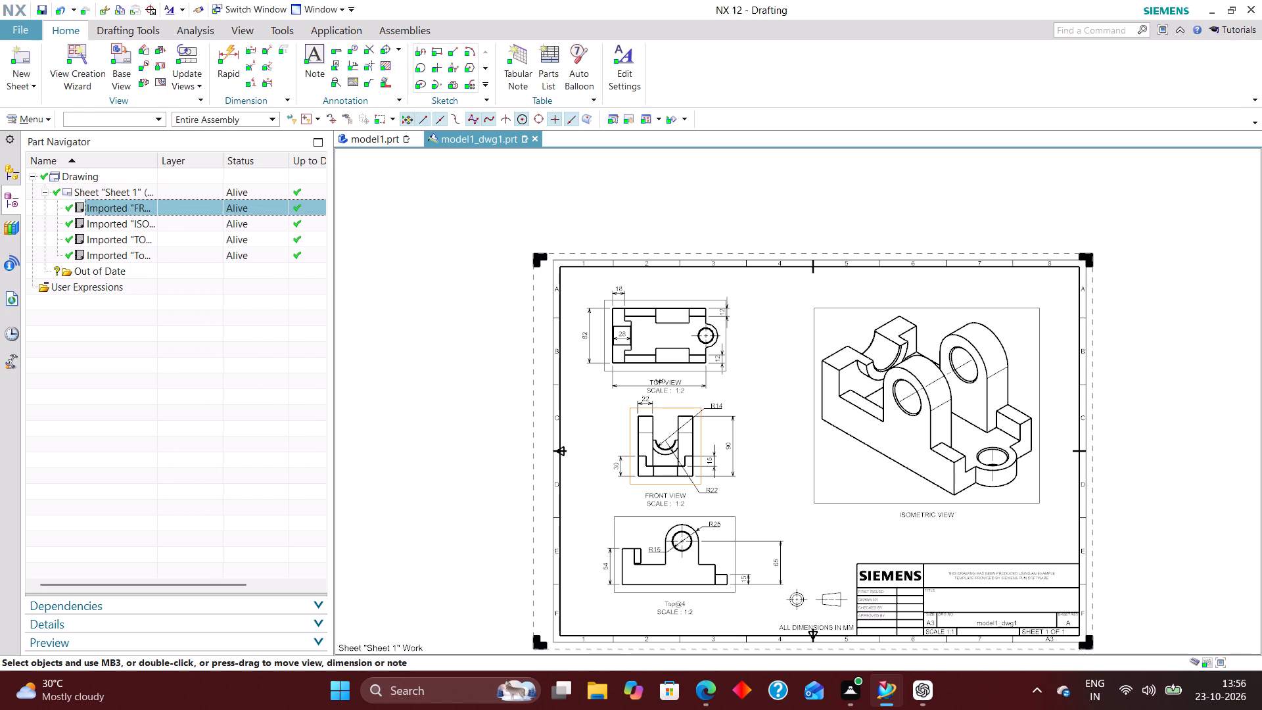
Rename the remaining imported view, with the R25 and 65 dimensions, as SIDE VIEW.
left_click(169, 258)
right_click_drag(169, 258, 163, 256)
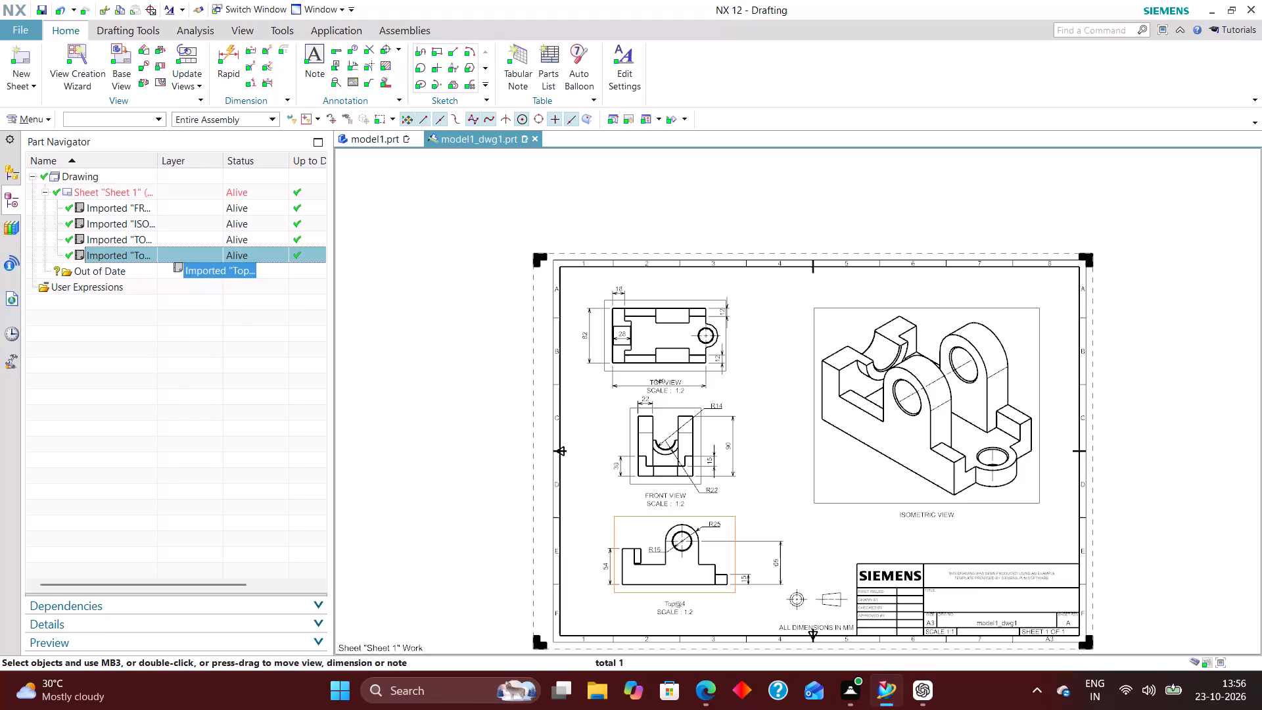
right_click(163, 256)
left_click(216, 516)
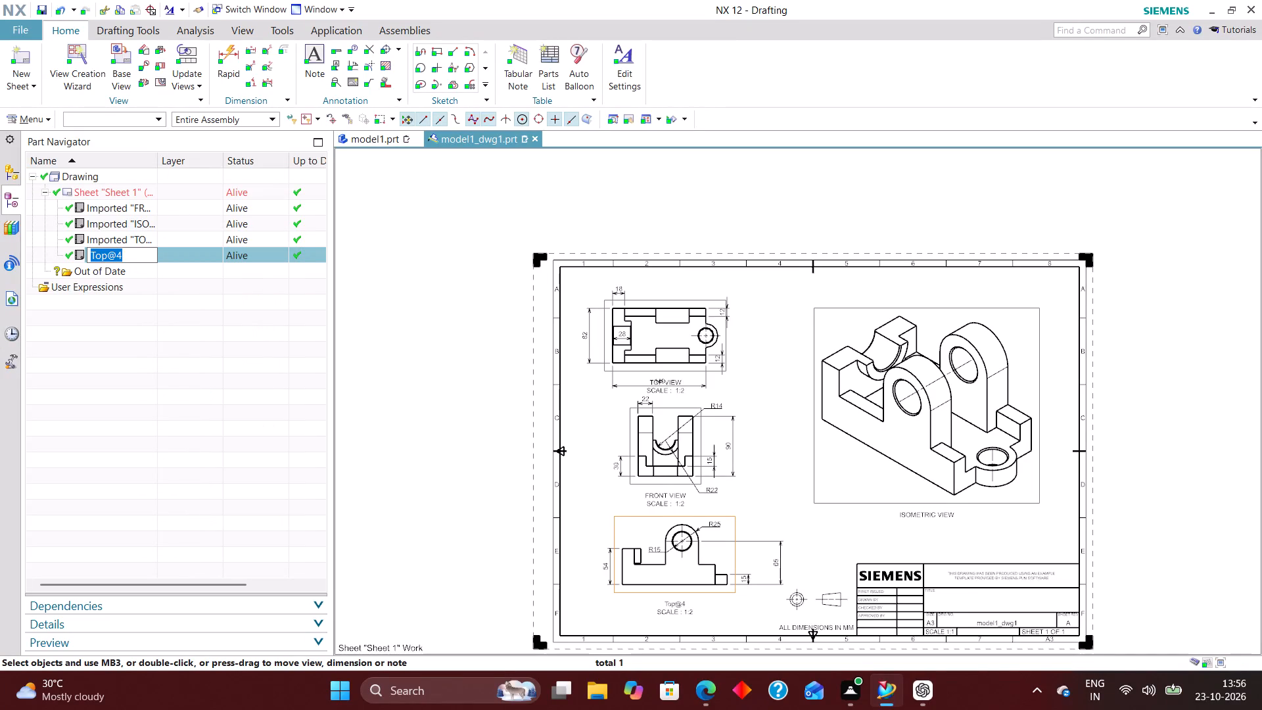
key("BackSpace")
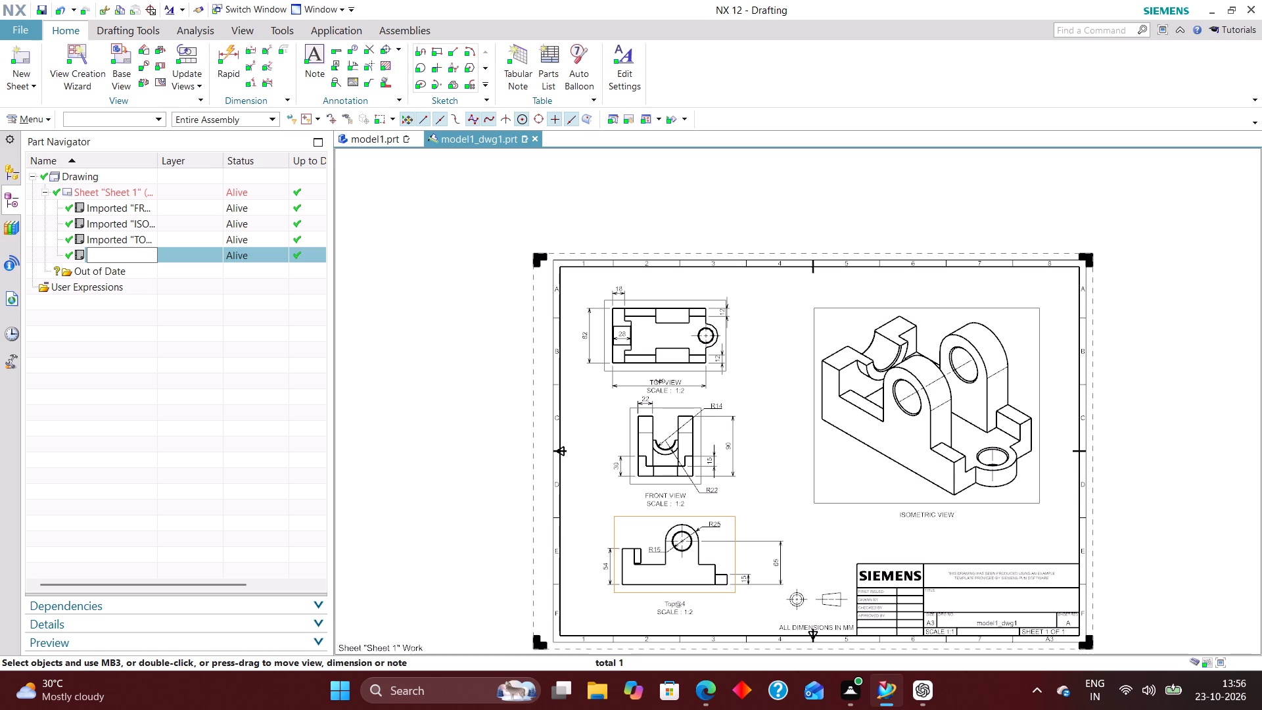
type("SIDE")
key("space")
type("VIEW")
key("Return")
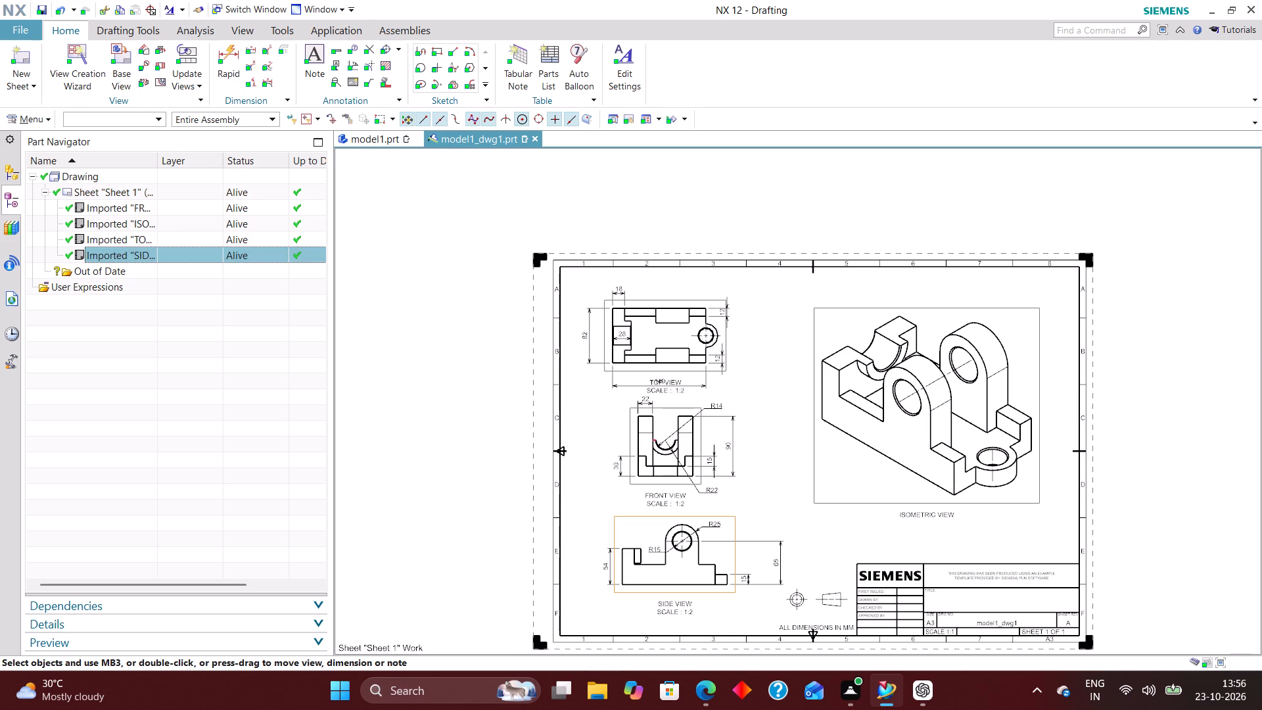
Move the TOP VIEW name and scale label off the 140 dimension to just above the top view.
scroll(652, 377, "up", 3)
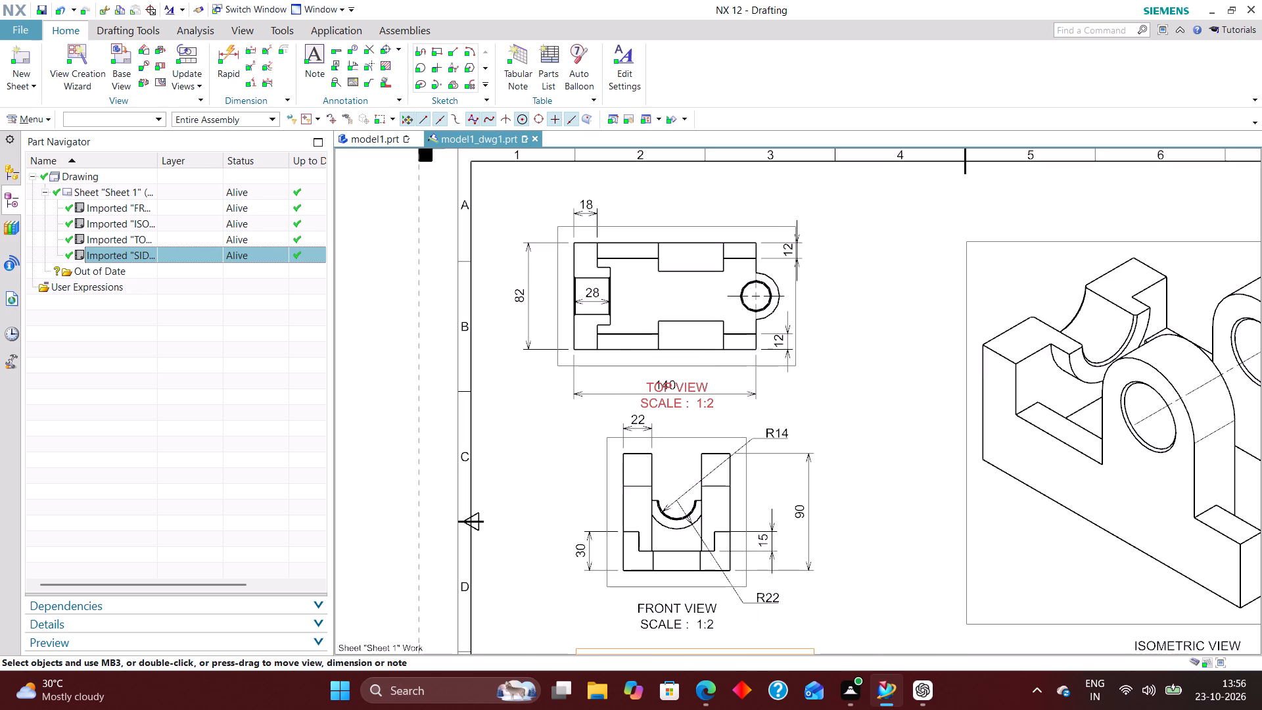
left_click_drag(696, 406, 667, 197)
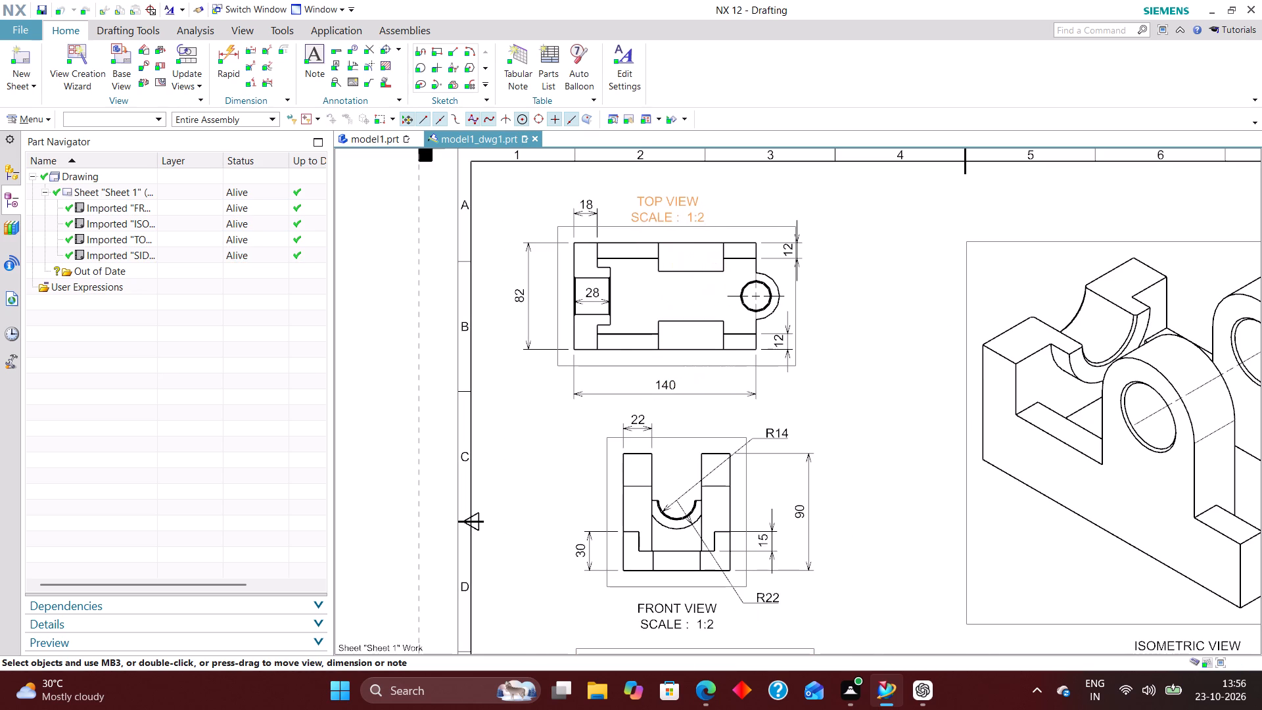
left_click_drag(667, 197, 669, 185)
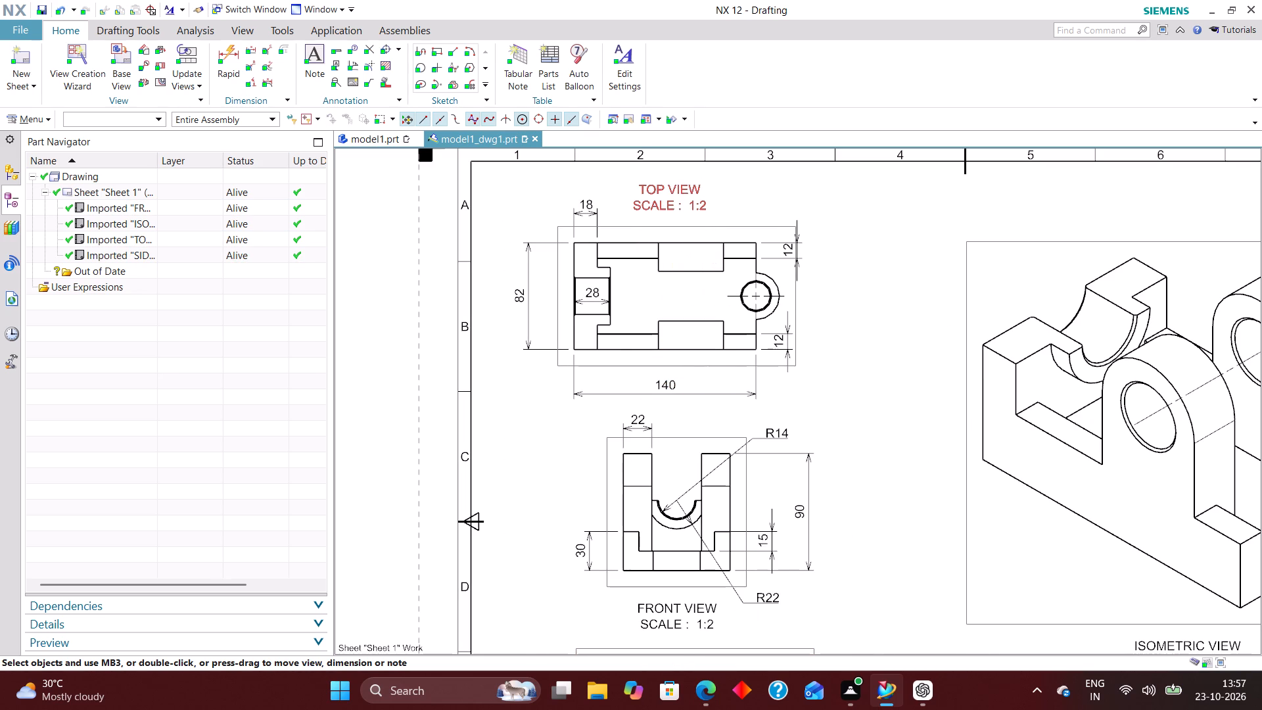
Set the text justification of the TOP VIEW name and scale label to Left.
double_click(667, 202)
left_click(431, 220)
left_click(424, 241)
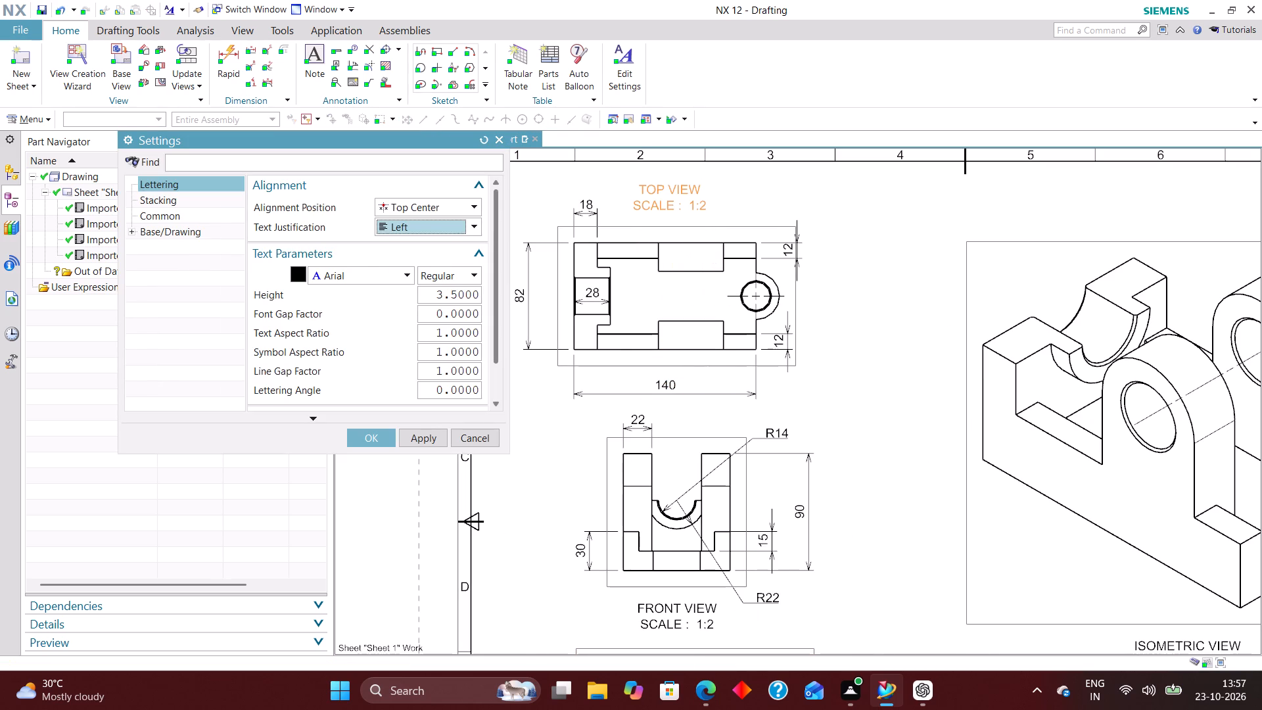
left_click(372, 437)
Set the text justification of the FRONT VIEW name and scale label to Left.
scroll(615, 341, "down", 2)
scroll(668, 544, "up", 3)
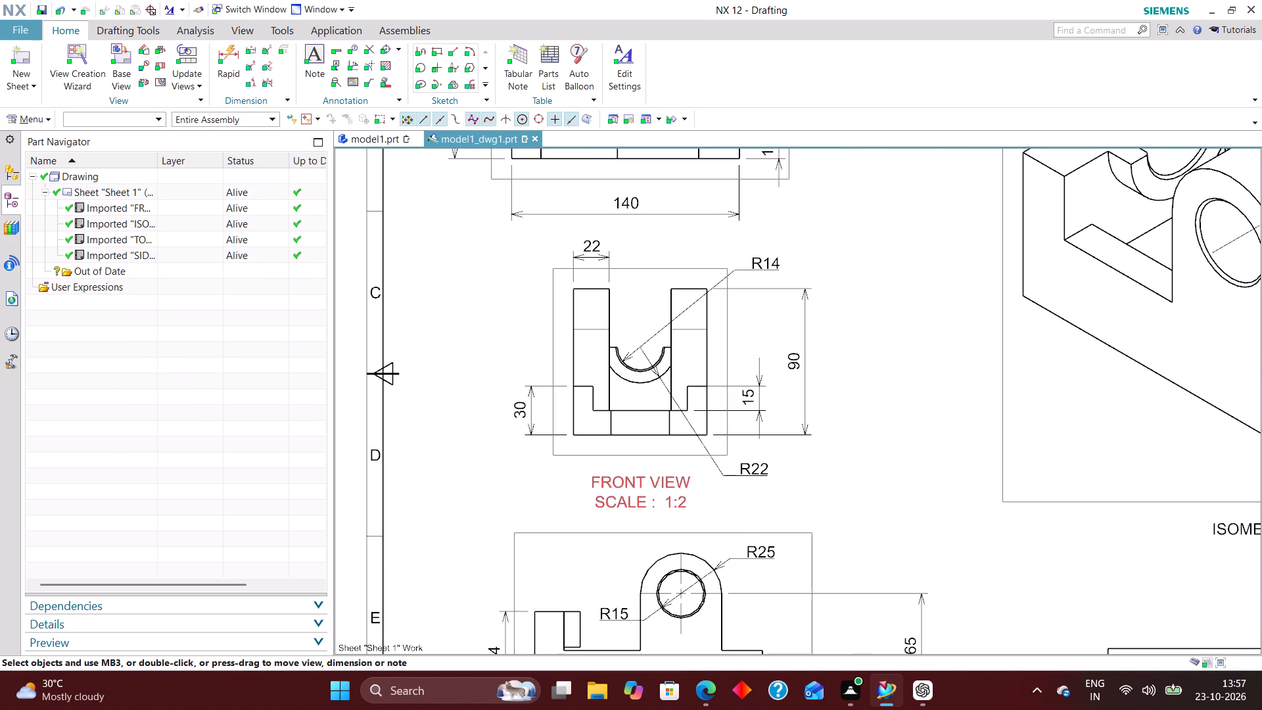
double_click(645, 508)
left_click(428, 228)
left_click(413, 245)
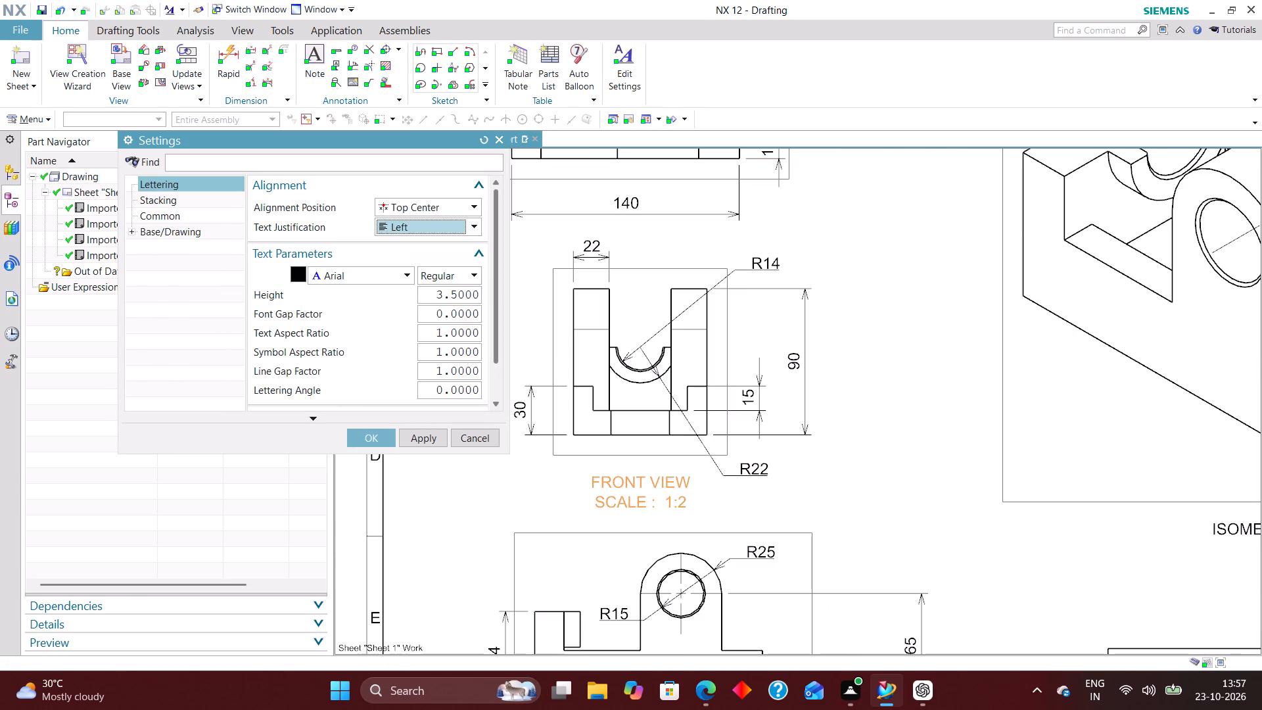
left_click(383, 444)
Set the text justification of the SIDE VIEW name and scale label to Left.
scroll(688, 399, "down", 3)
scroll(674, 590, "up", 3)
double_click(675, 580)
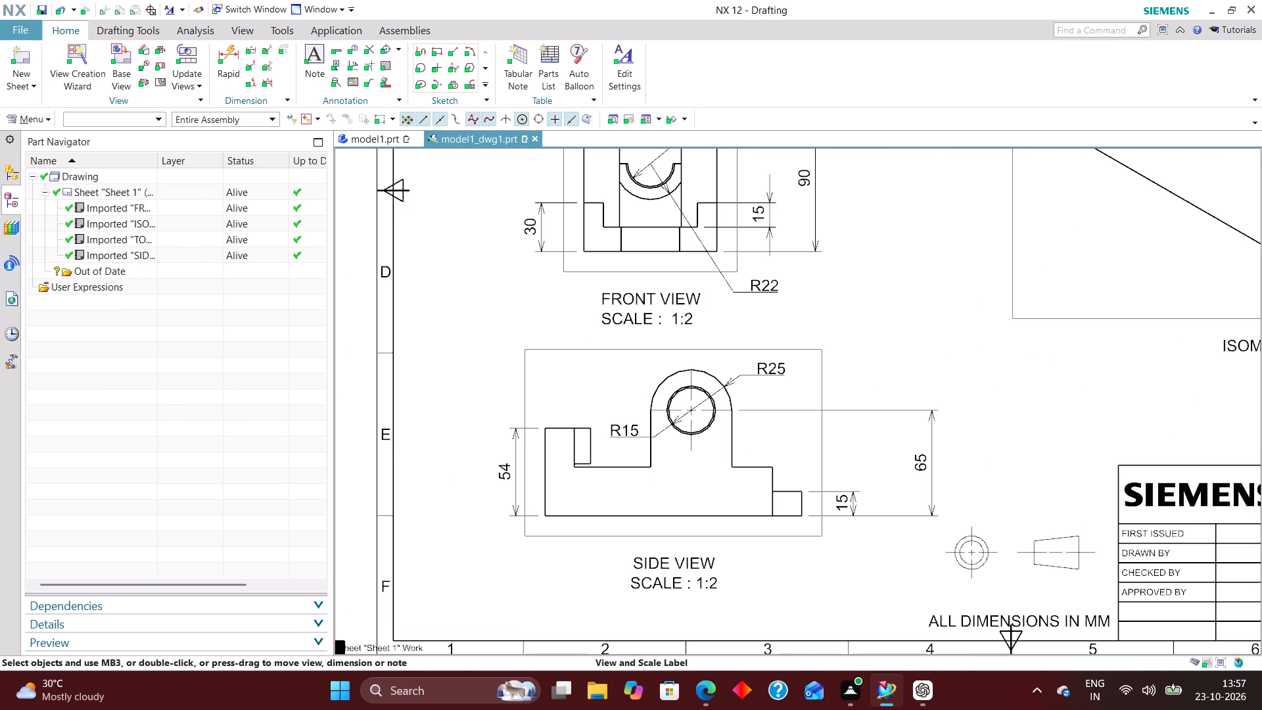
left_click(442, 228)
left_click(432, 238)
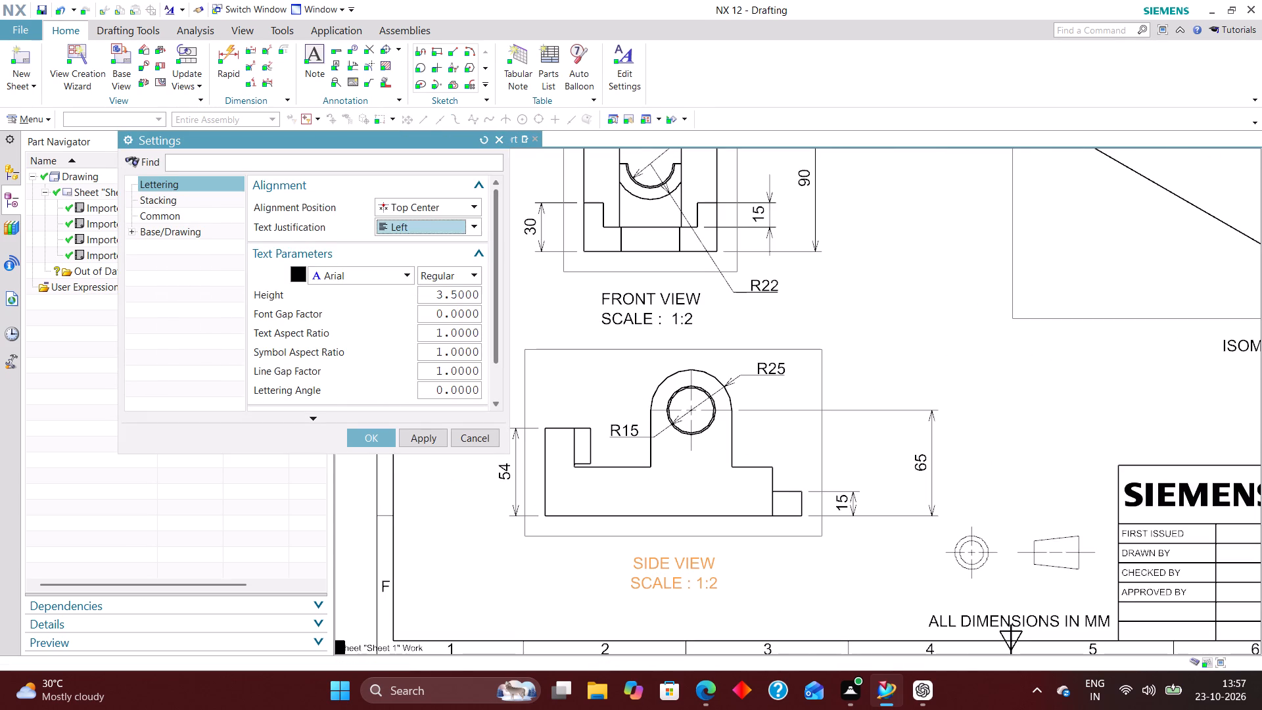
left_click(367, 439)
Edit Sheet 1 to use first-angle projection.
scroll(741, 584, "down", 3)
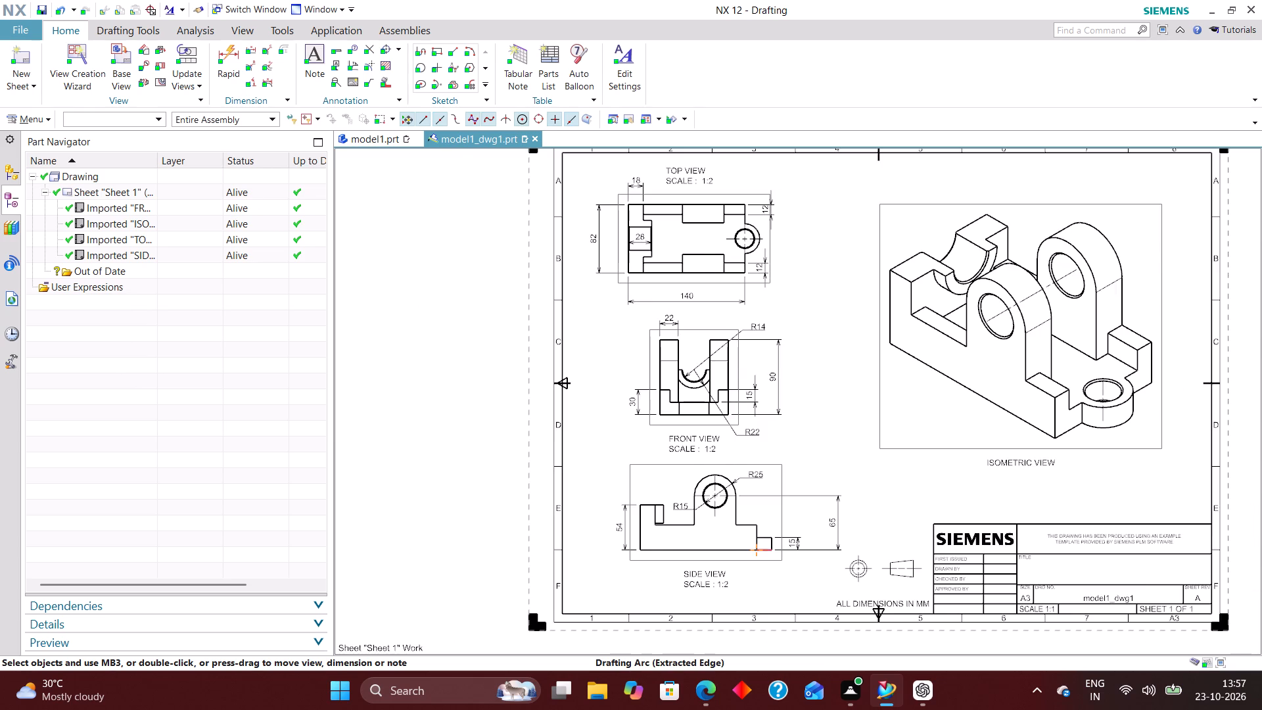
scroll(766, 548, "down", 1)
scroll(816, 484, "up", 2)
scroll(749, 506, "down", 1)
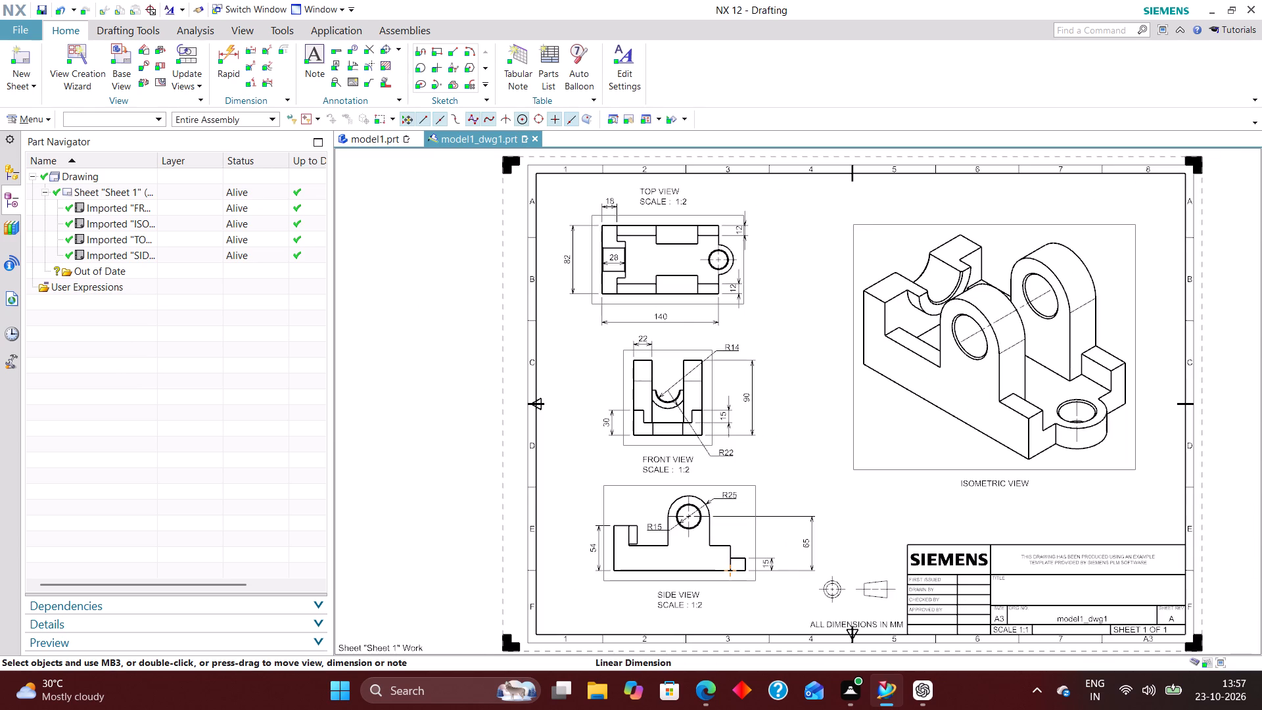
right_click(505, 556)
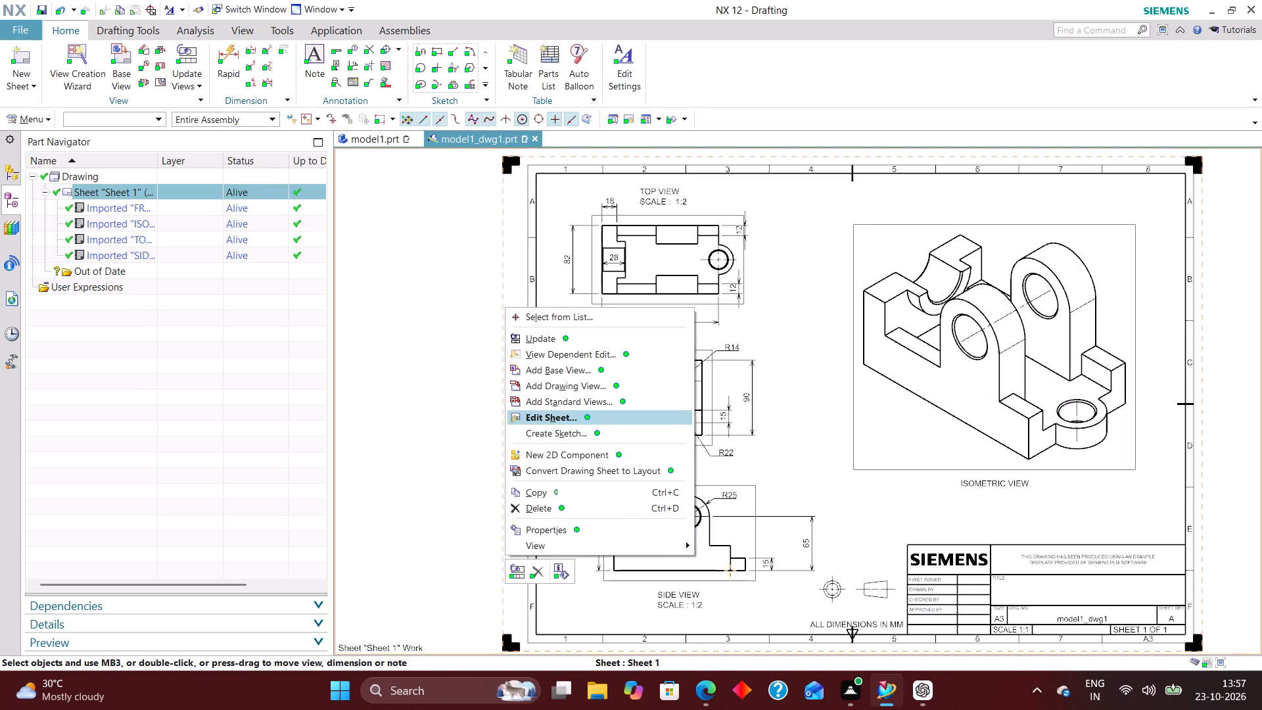
left_click(586, 417)
left_click(149, 542)
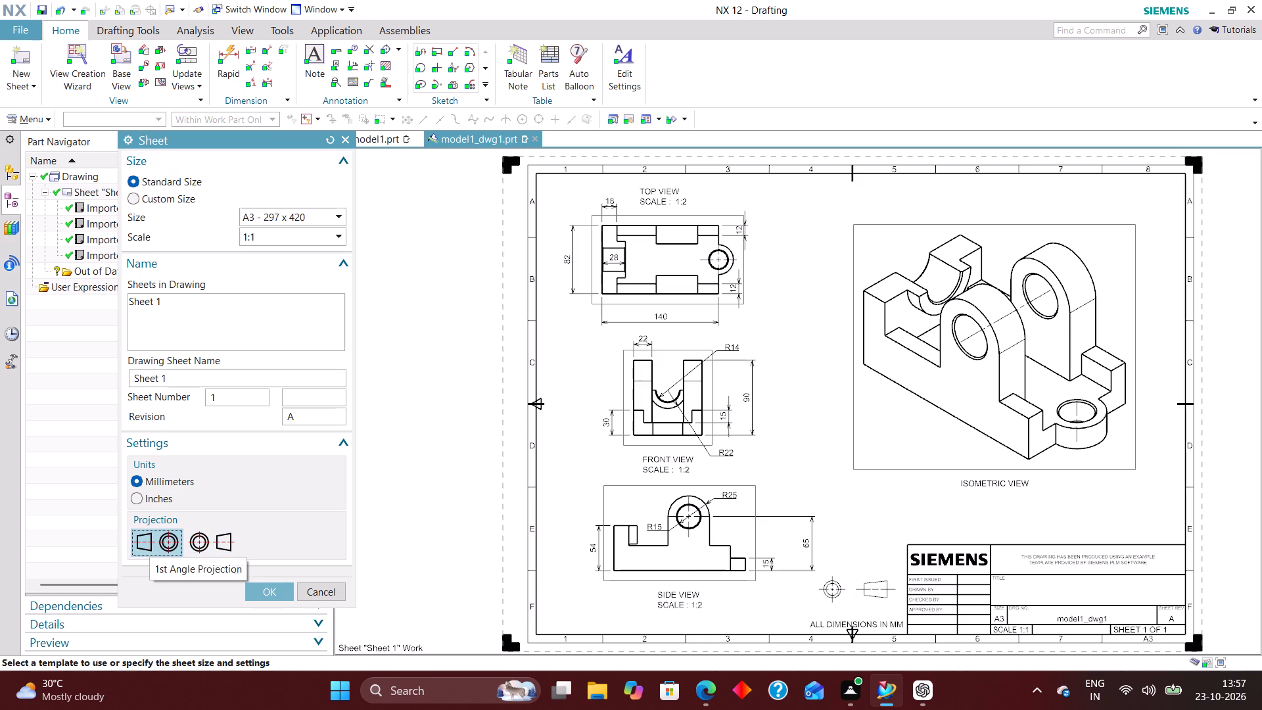
left_click(277, 592)
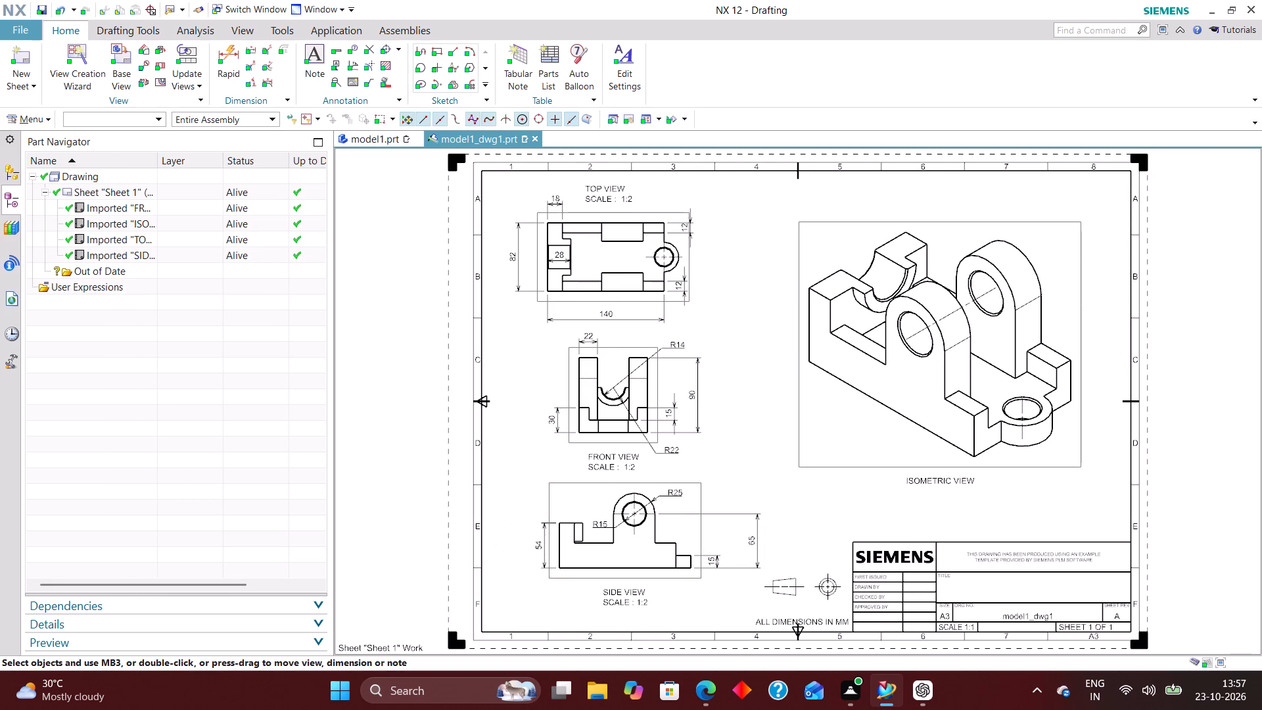
In the title block definition, lock the TITLE caption cell (Label5) and unlock the empty title value cell (Label7).
key("ctrl+l")
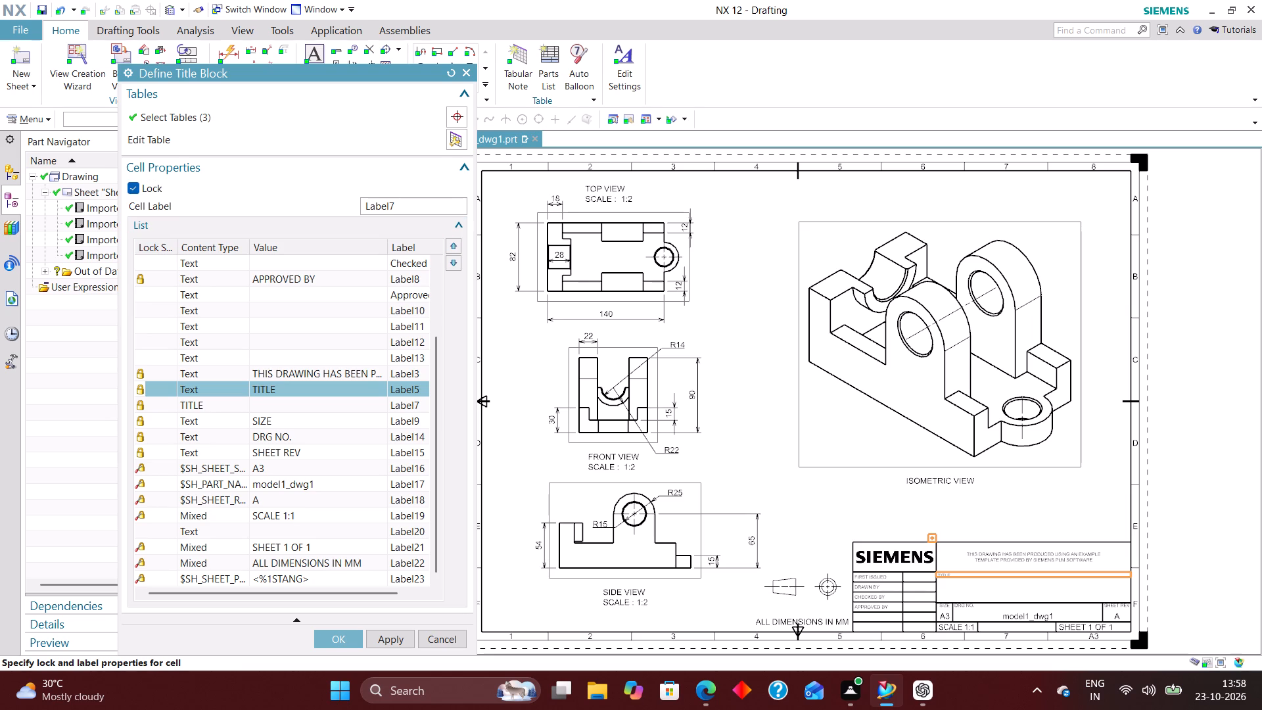
left_click(136, 189)
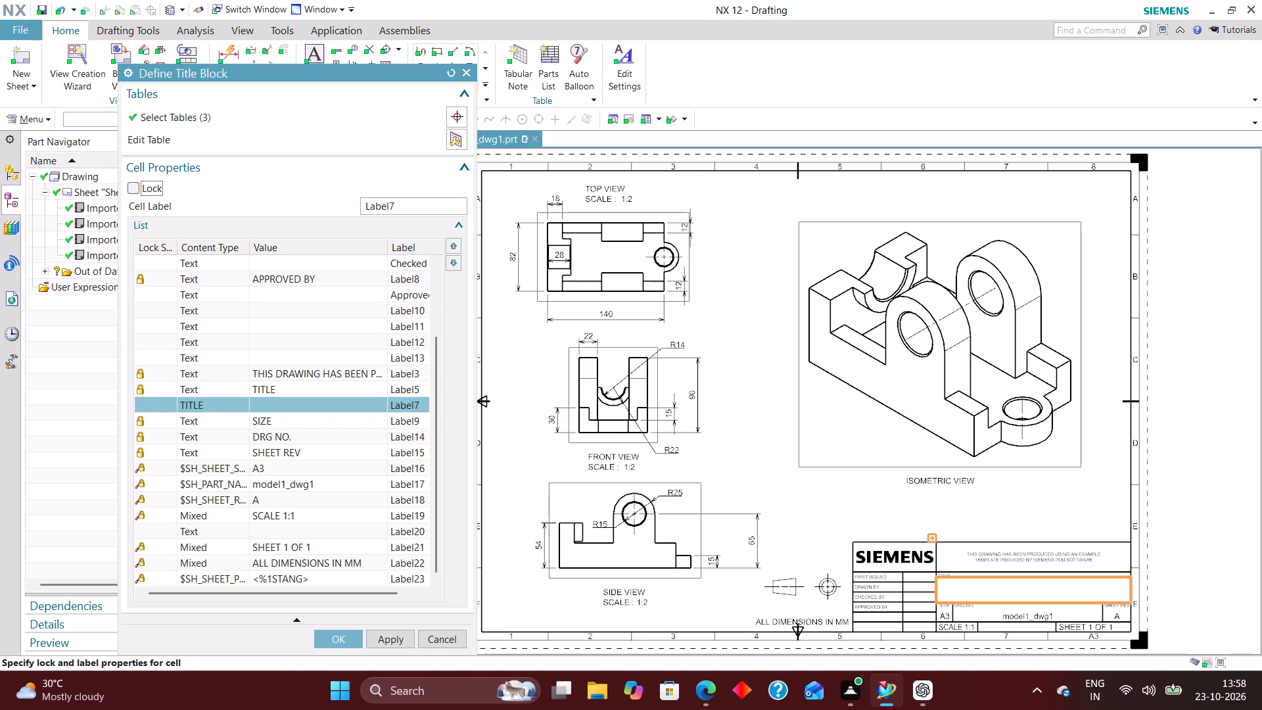
scroll(248, 519, "down", 2)
scroll(120, 456, "down", 3)
scroll(189, 500, "down", 4)
scroll(280, 519, "up", 3)
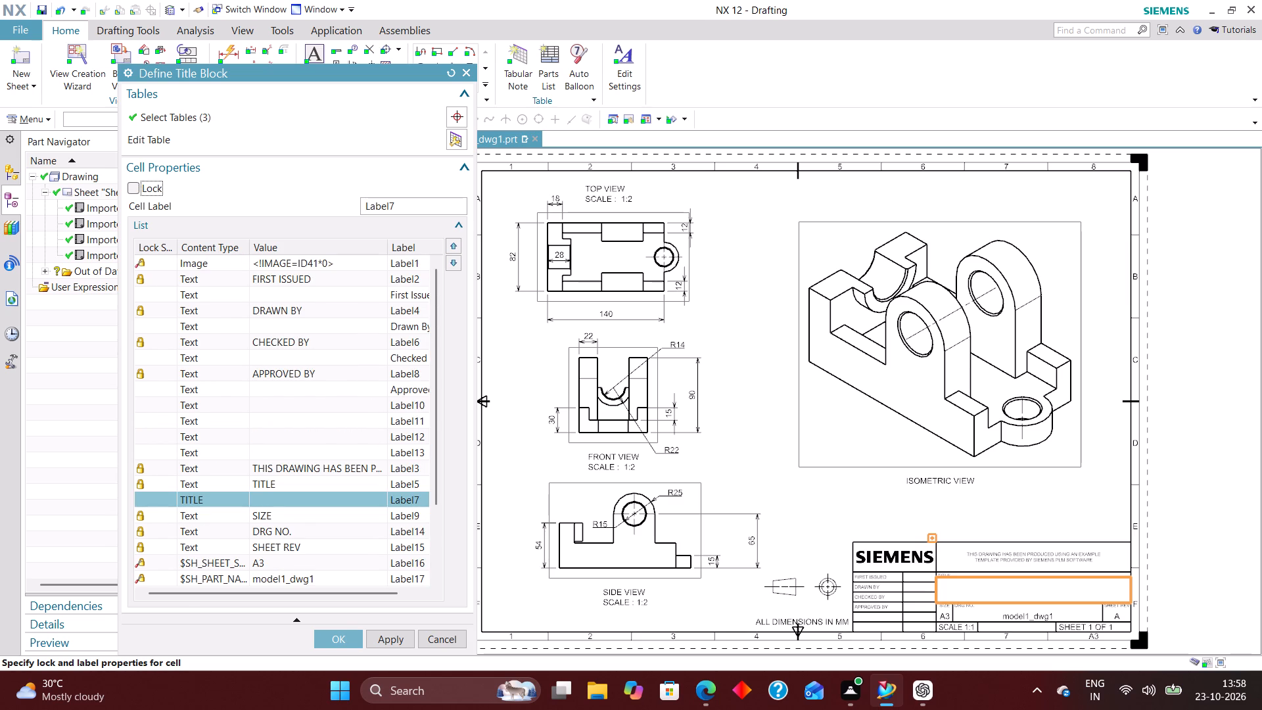
left_click(333, 640)
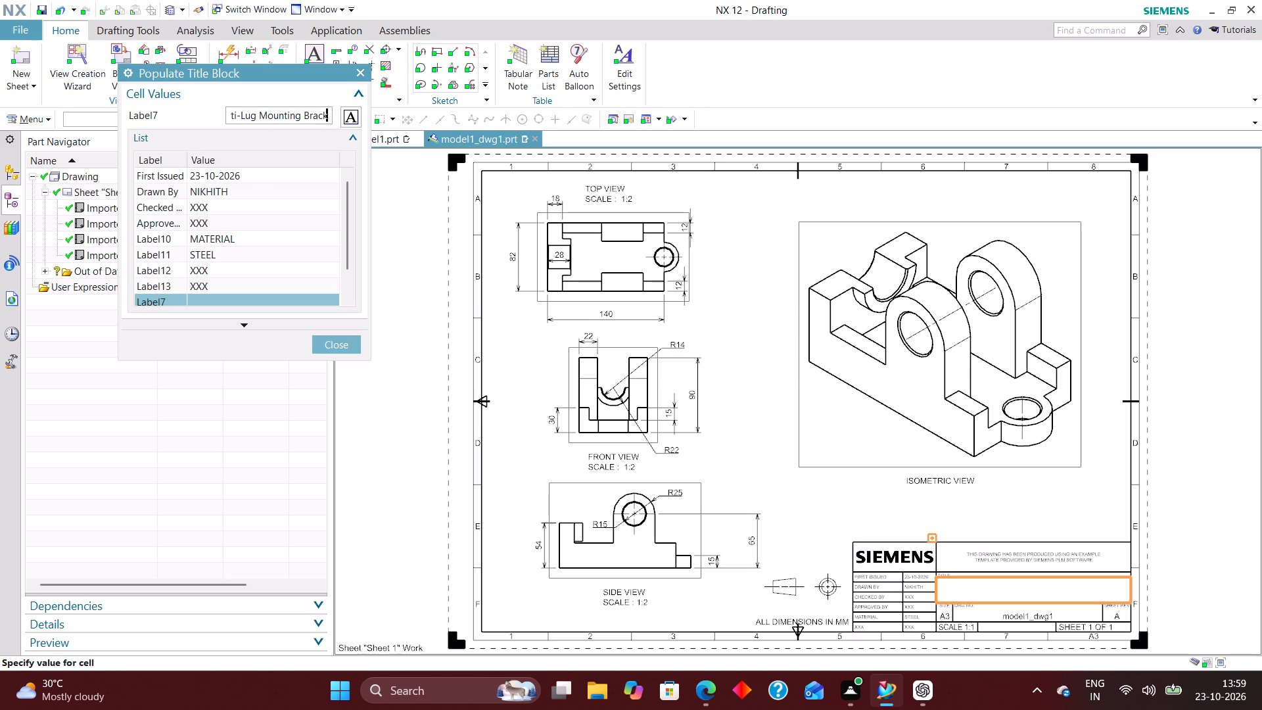
Enter MULTI-LUG MOUNTING BRACKET, entirely in capitals, as the title value (Label7) of the title block.
key("BackSpace")
key("BackSpace")
key("BackSpace")
key("BackSpace")
type("RACKET")
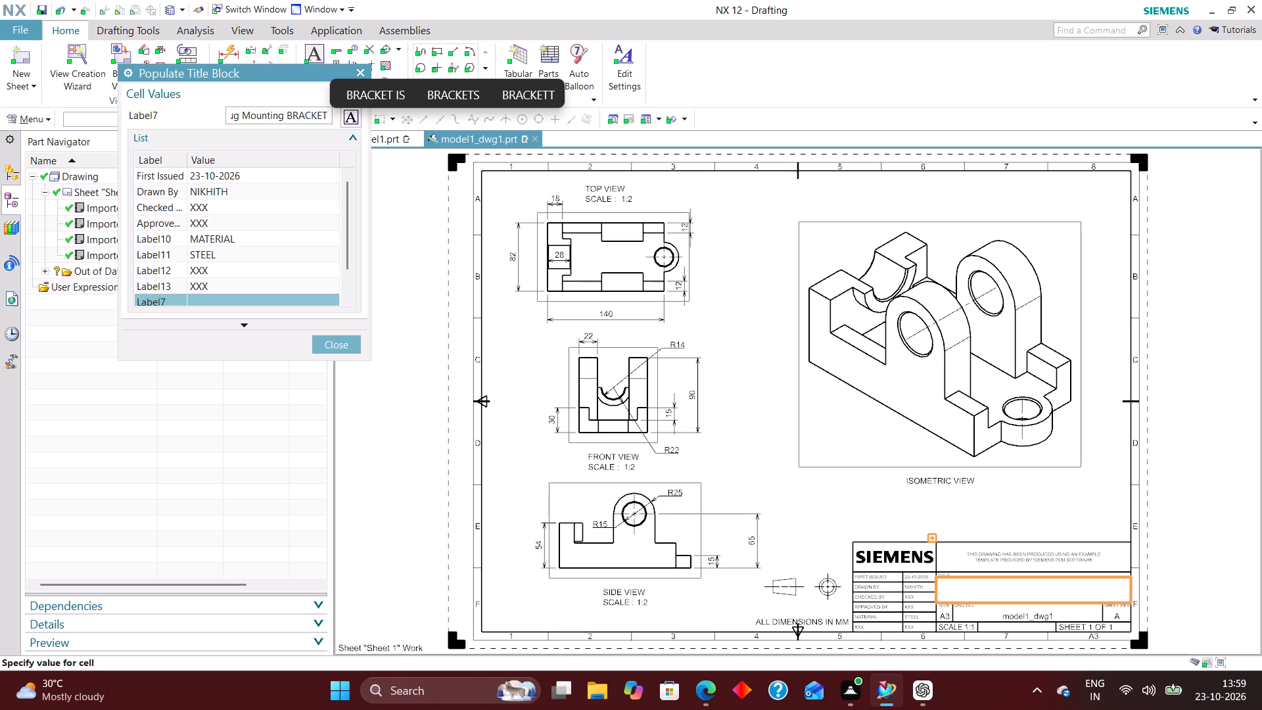
key("Left")
key("Left")
key("Left")
key("Left")
key("Left")
key("Left")
key("Left")
key("Left")
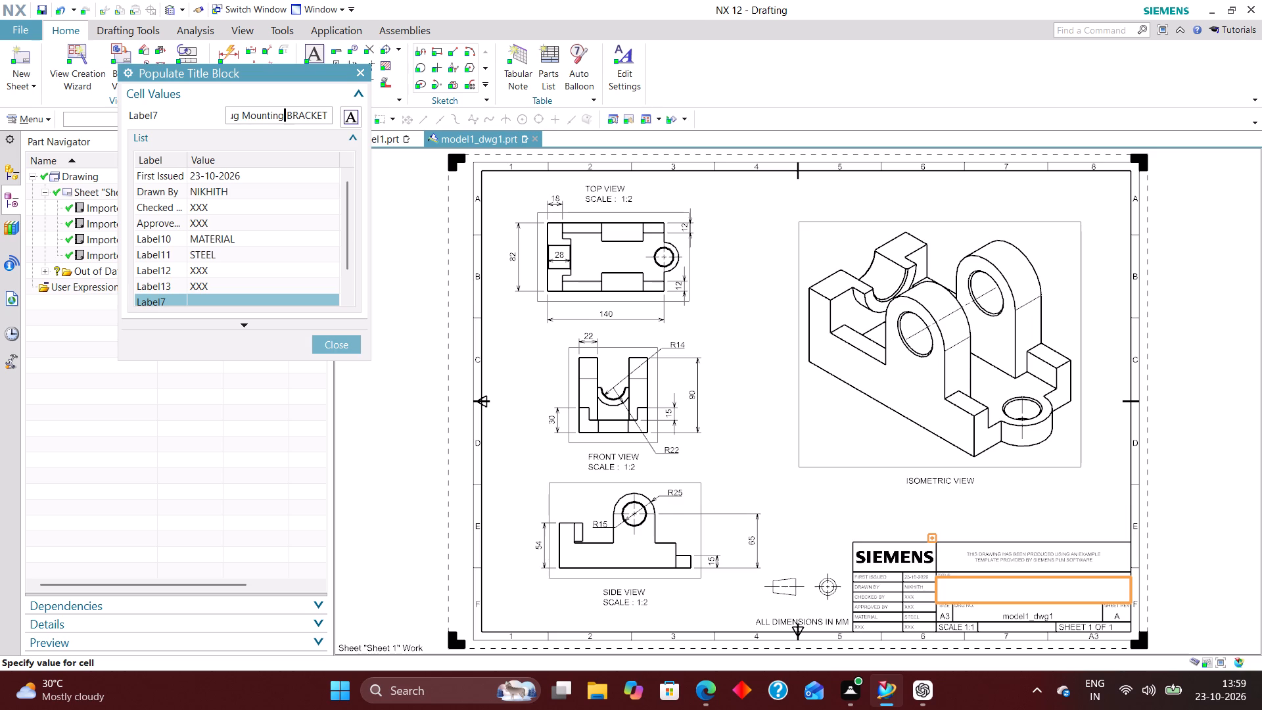
key("BackSpace")
key("BackSpace")
key("BackSpace")
key("BackSpace")
key("BackSpace")
key("BackSpace")
key("BackSpace")
type("OUNTING")
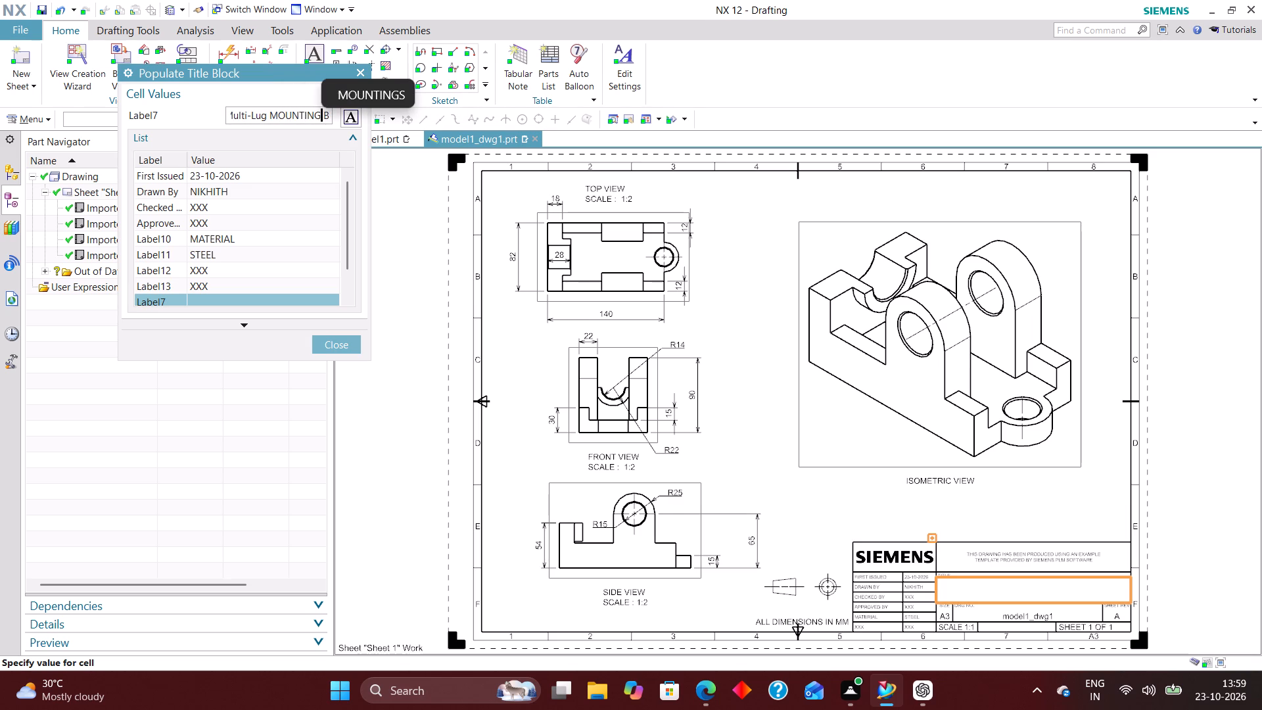
key("Left")
key("Left")
key("Left")
key("Left")
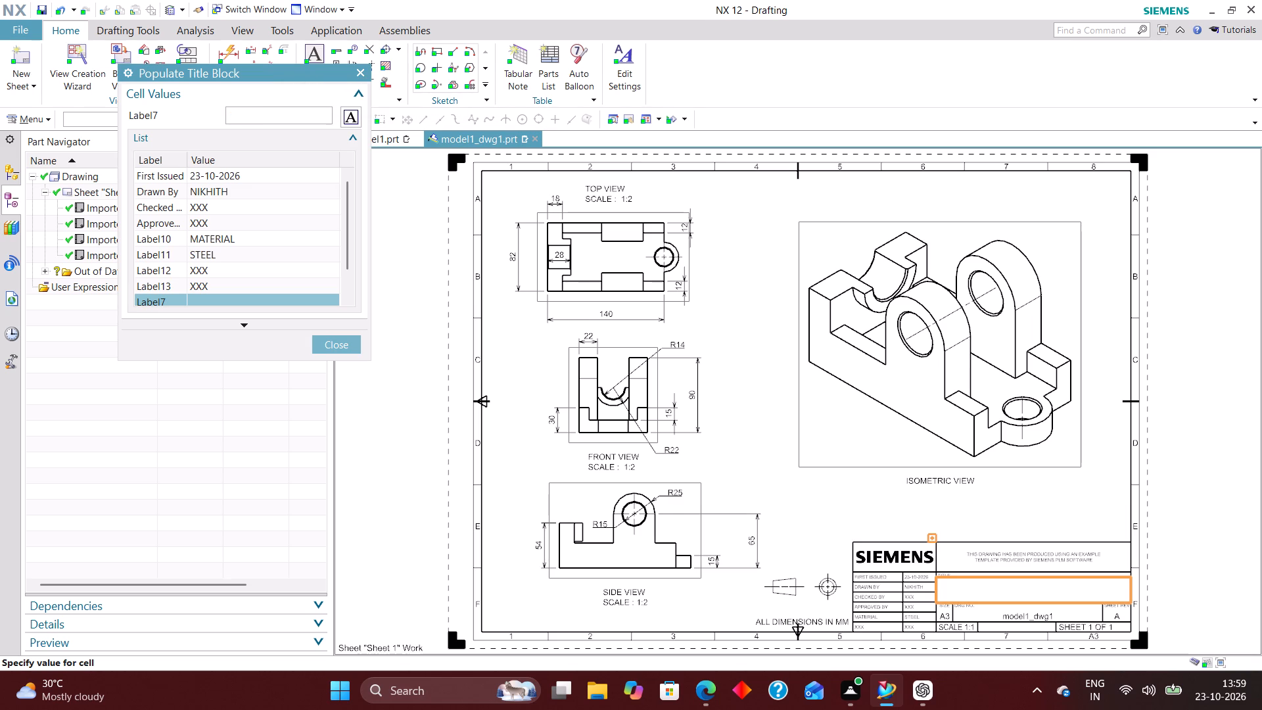
key("Left")
key("Left")
key("Left")
key("Left")
key("Left")
key("BackSpace")
key("BackSpace")
type("UG")
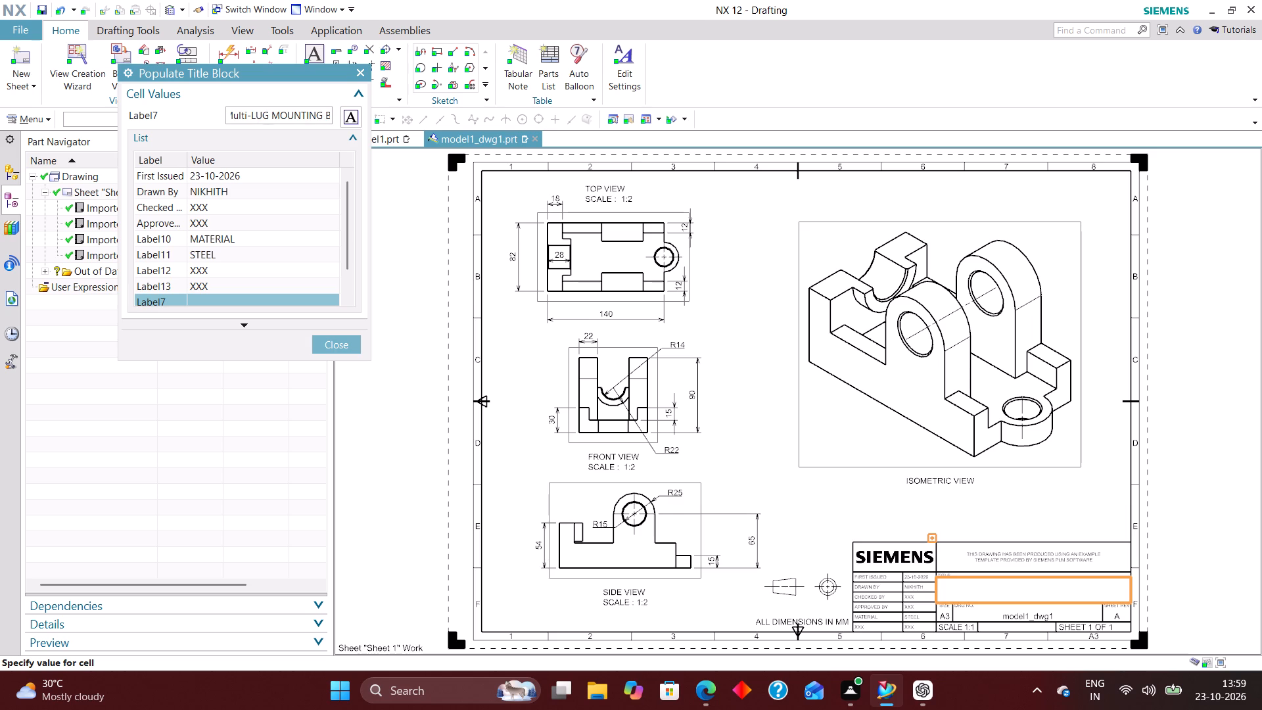
key("Left")
key("Left")
key("Left")
key("Left")
key("BackSpace")
key("BackSpace")
key("BackSpace")
key("BackSpace")
type("ULTI")
key("Return")
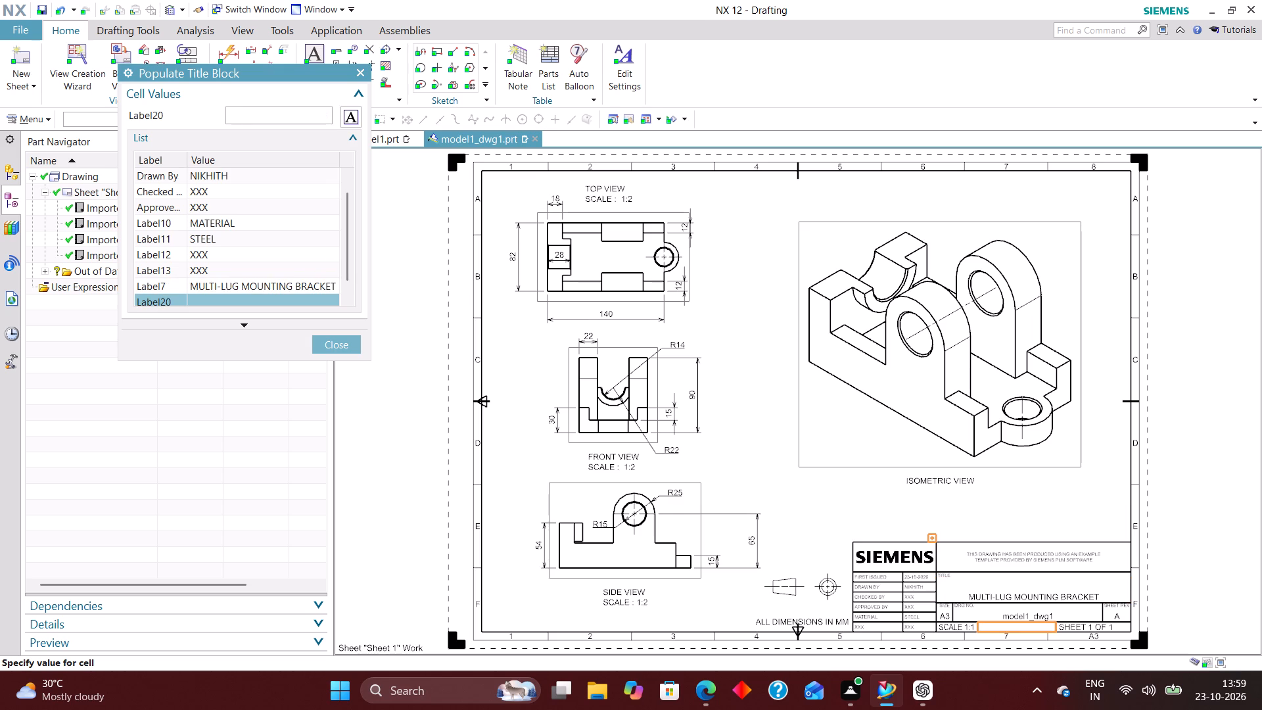
Fill the empty title block cell beside the scale (Label20) with the caption WEIGHT (kg).
scroll(231, 247, "down", 3)
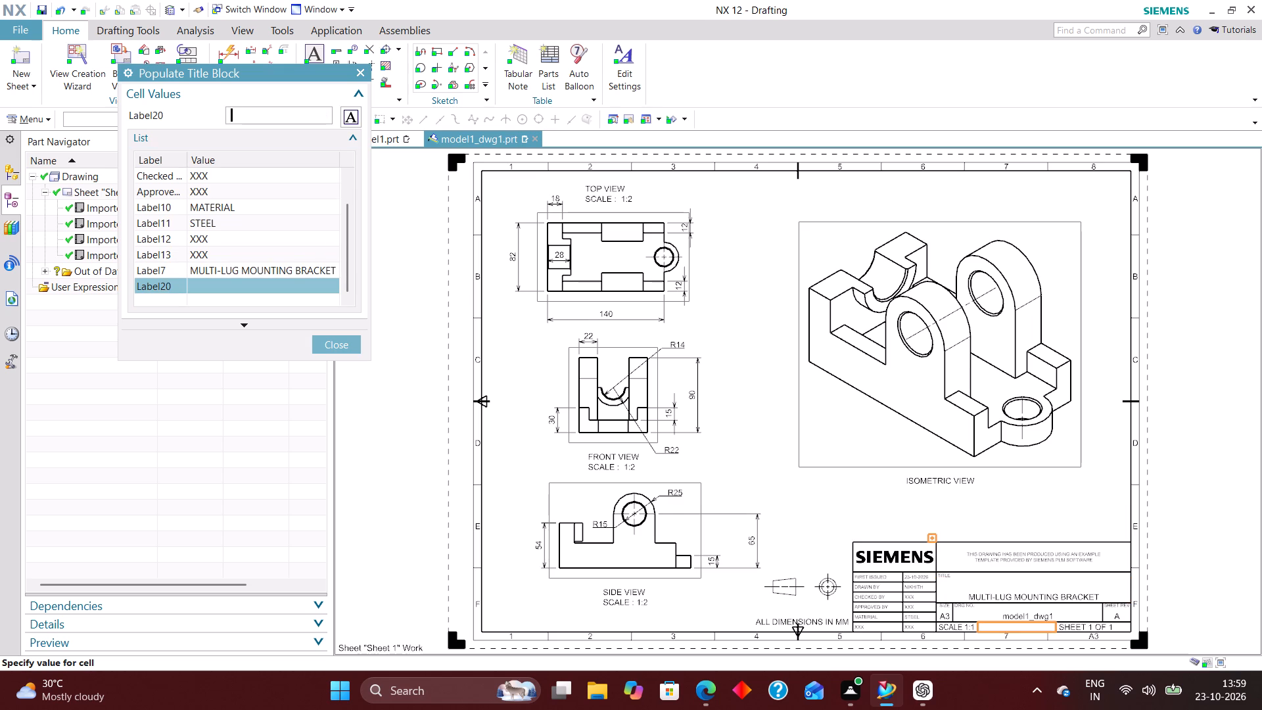
type("WEIGHT")
key("space")
type("()")
key("Left")
type("kg")
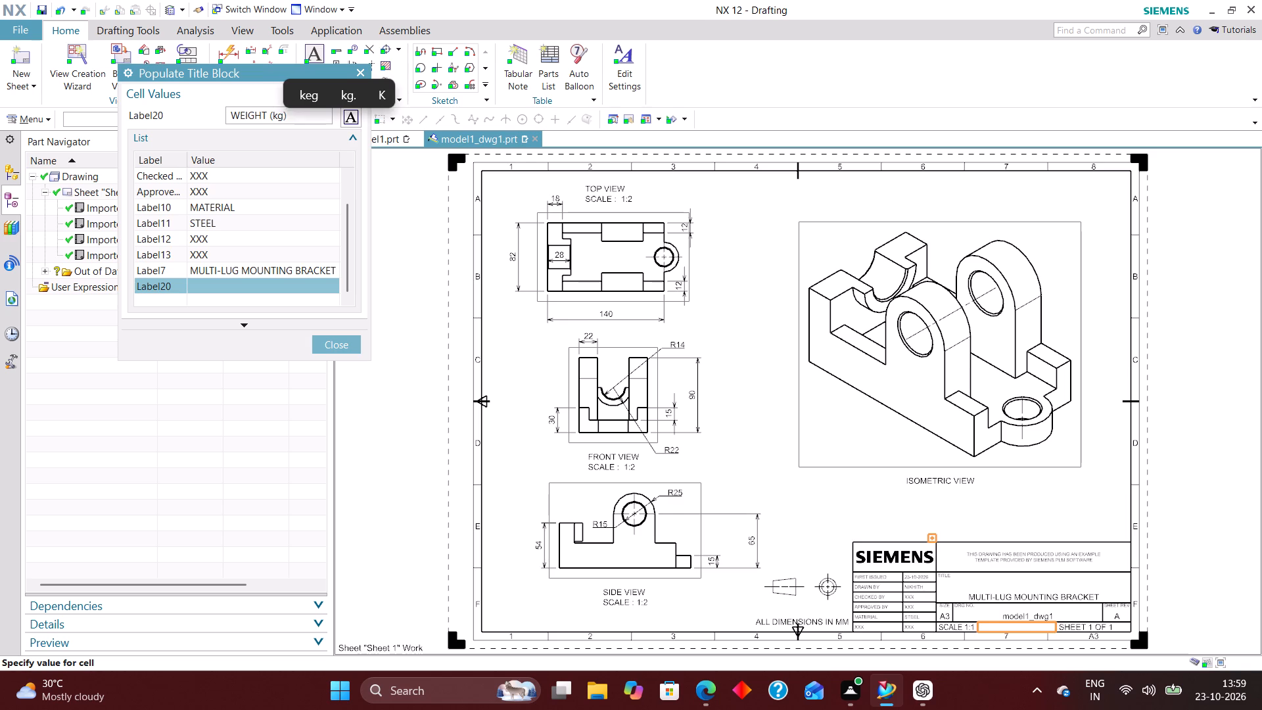
key("Right")
key("Right")
key("space")
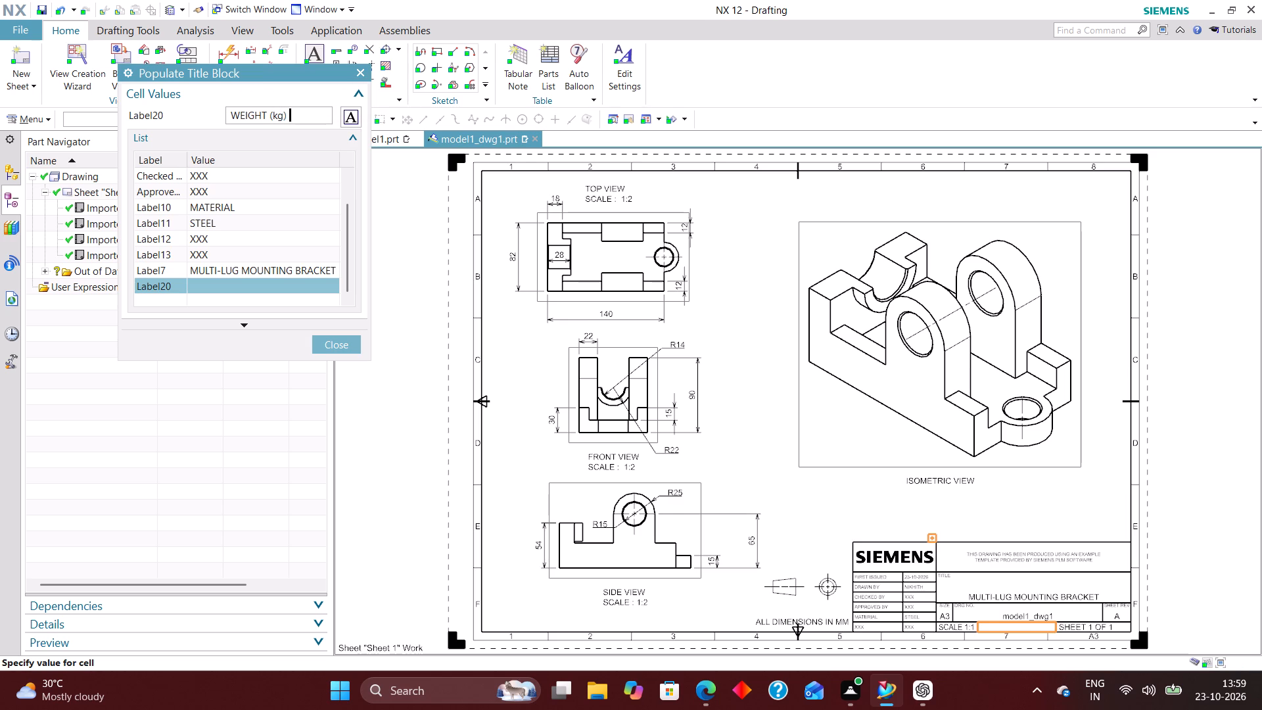
key("Return")
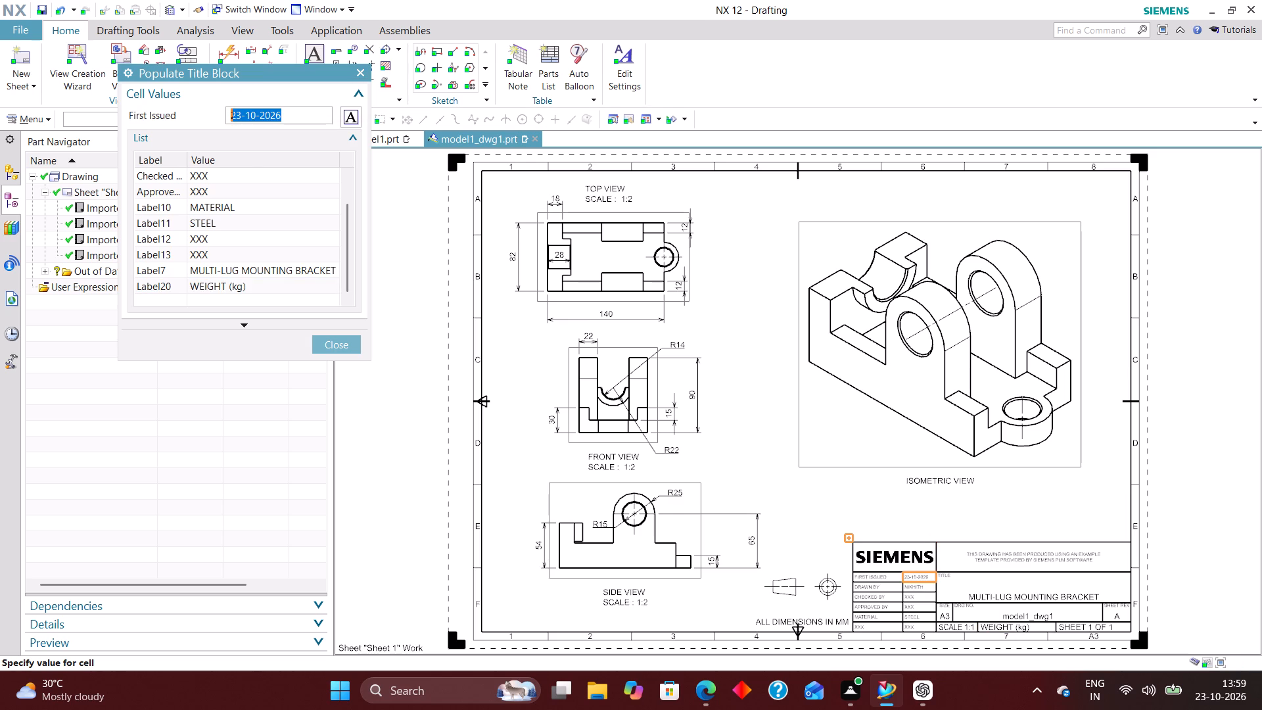
left_click(340, 343)
Update the weight data in the displayed part properties of model1.prt to obtain the bracket's mass.
left_click(386, 143)
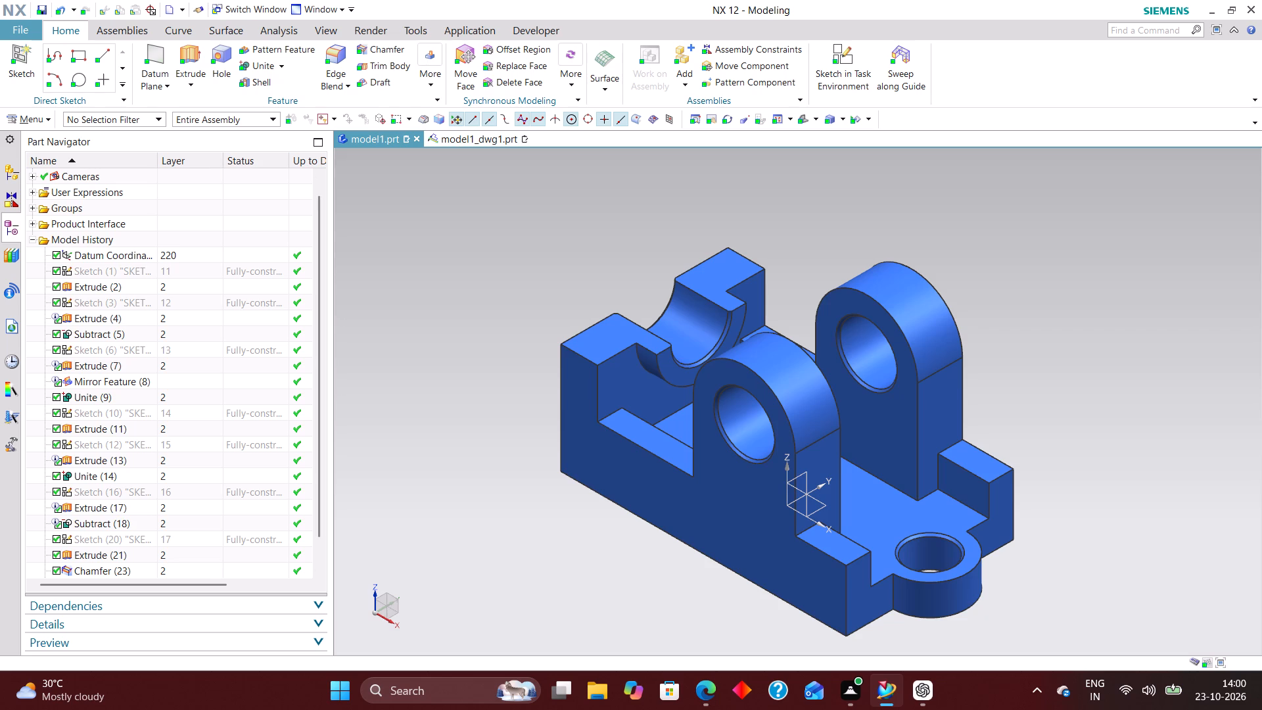
left_click(43, 123)
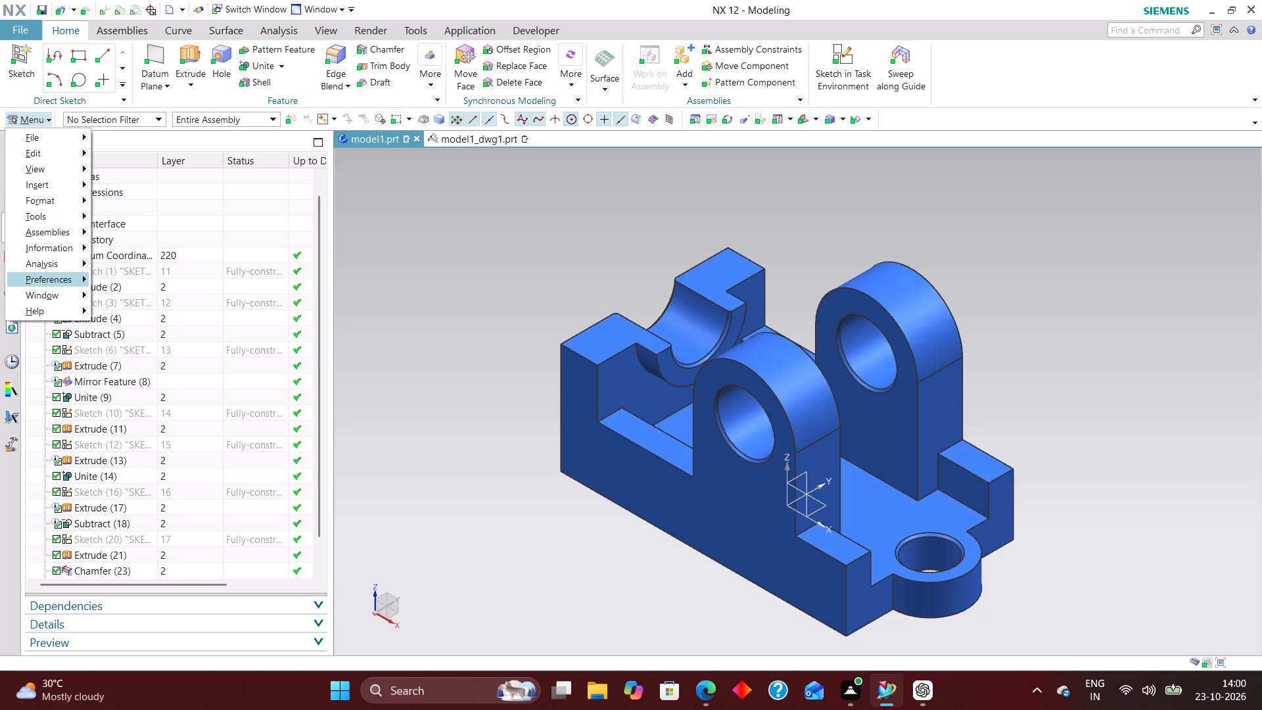
left_click(55, 215)
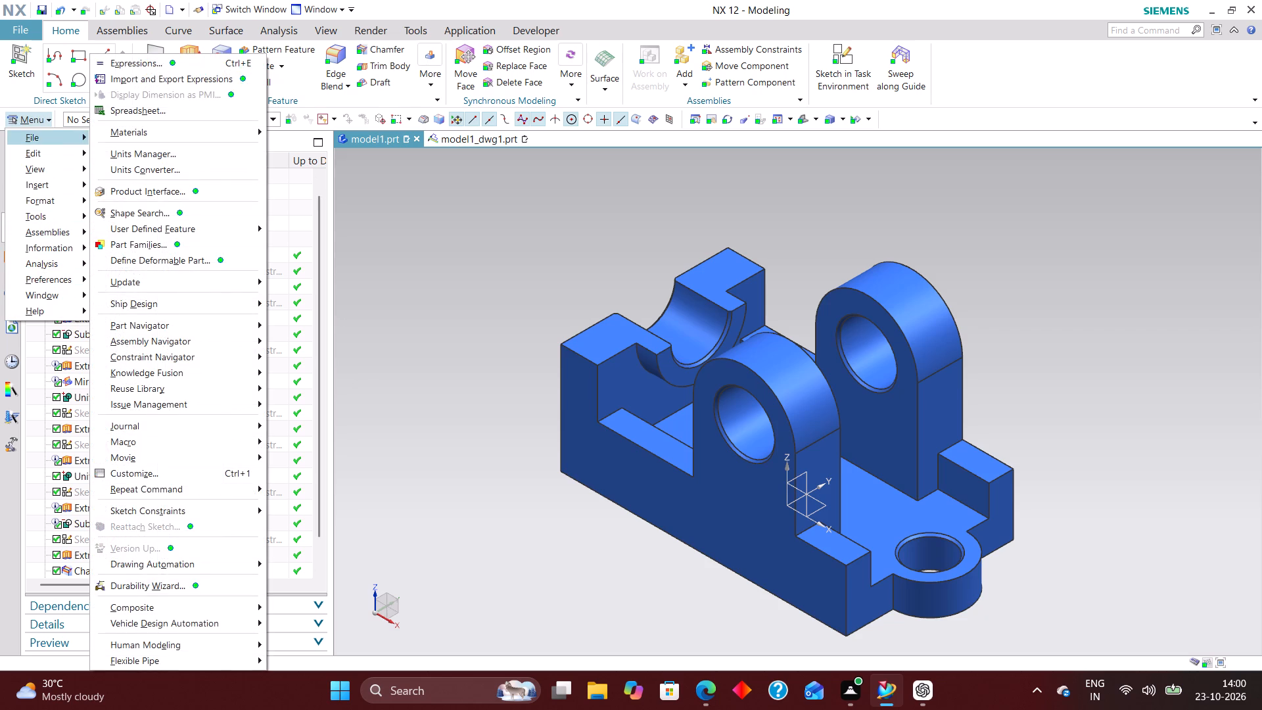
left_click(57, 139)
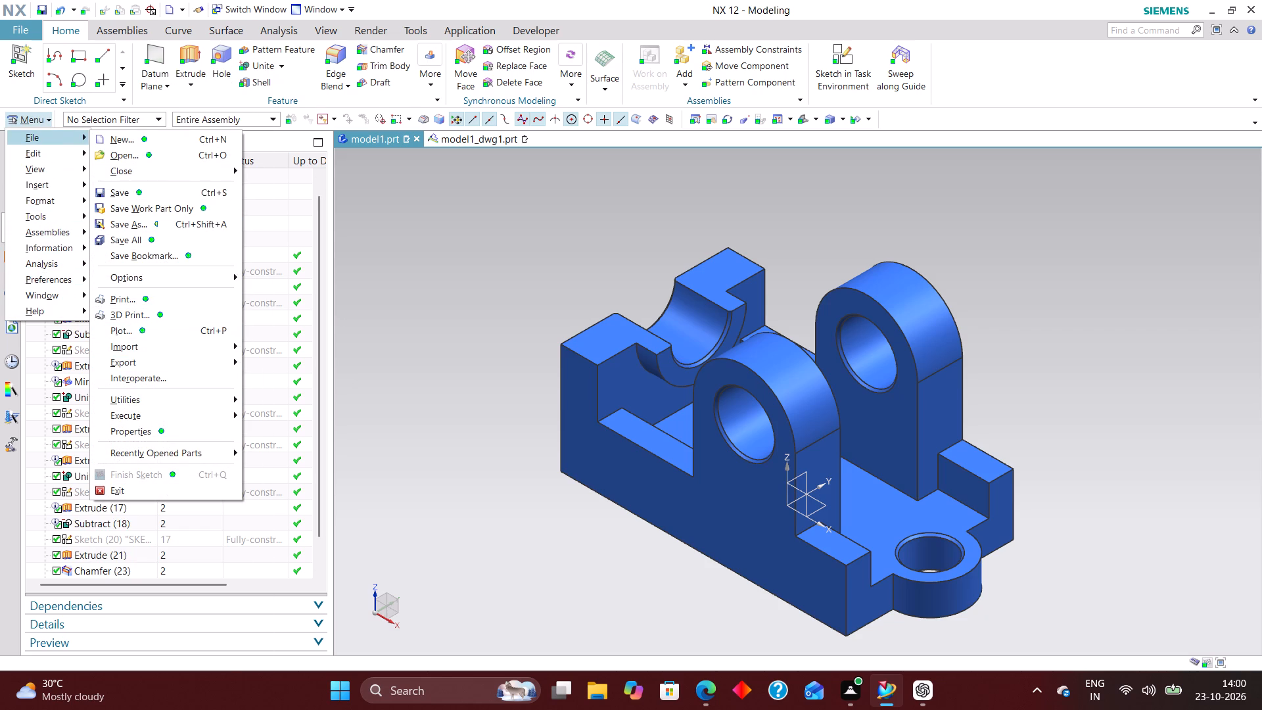
left_click(131, 434)
left_click(517, 177)
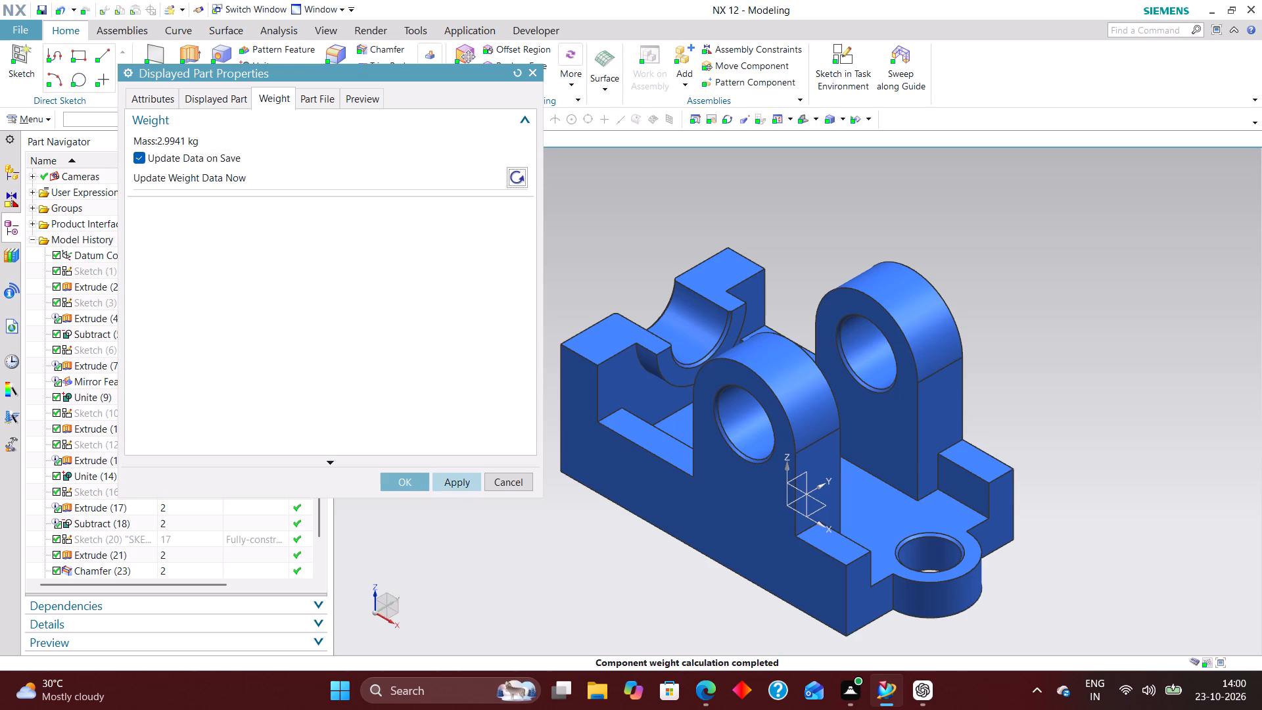
left_click(415, 485)
In the drawing's title block, add 2.9941 after WEIGHT (kg) in the Label20 cell.
left_click(460, 141)
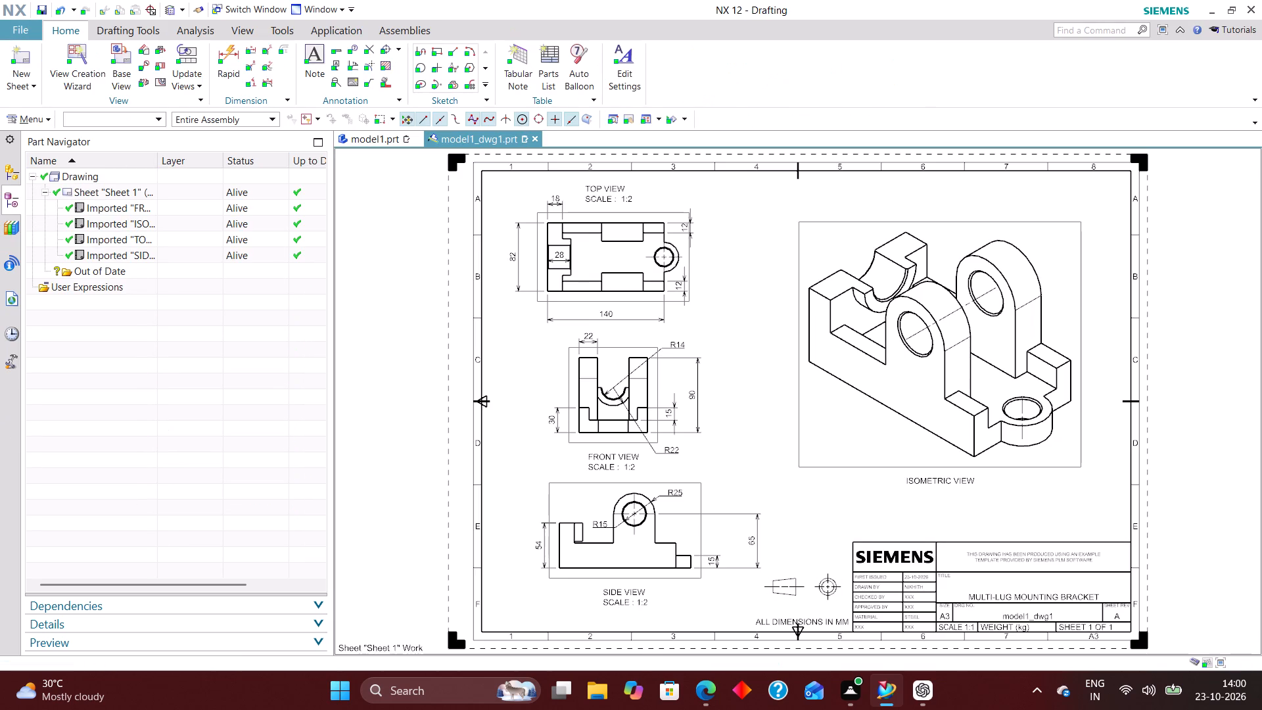
right_click(862, 555)
left_click(910, 402)
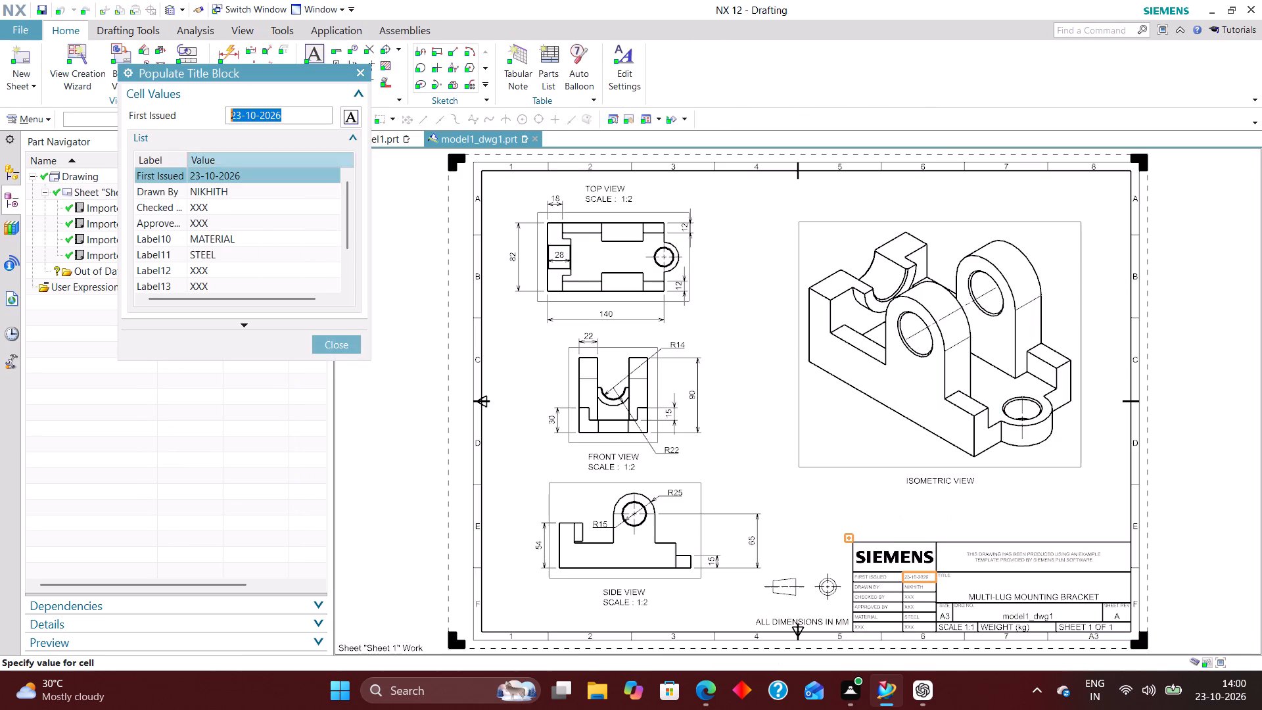
scroll(264, 230, "down", 6)
left_click(273, 272)
left_click(306, 116)
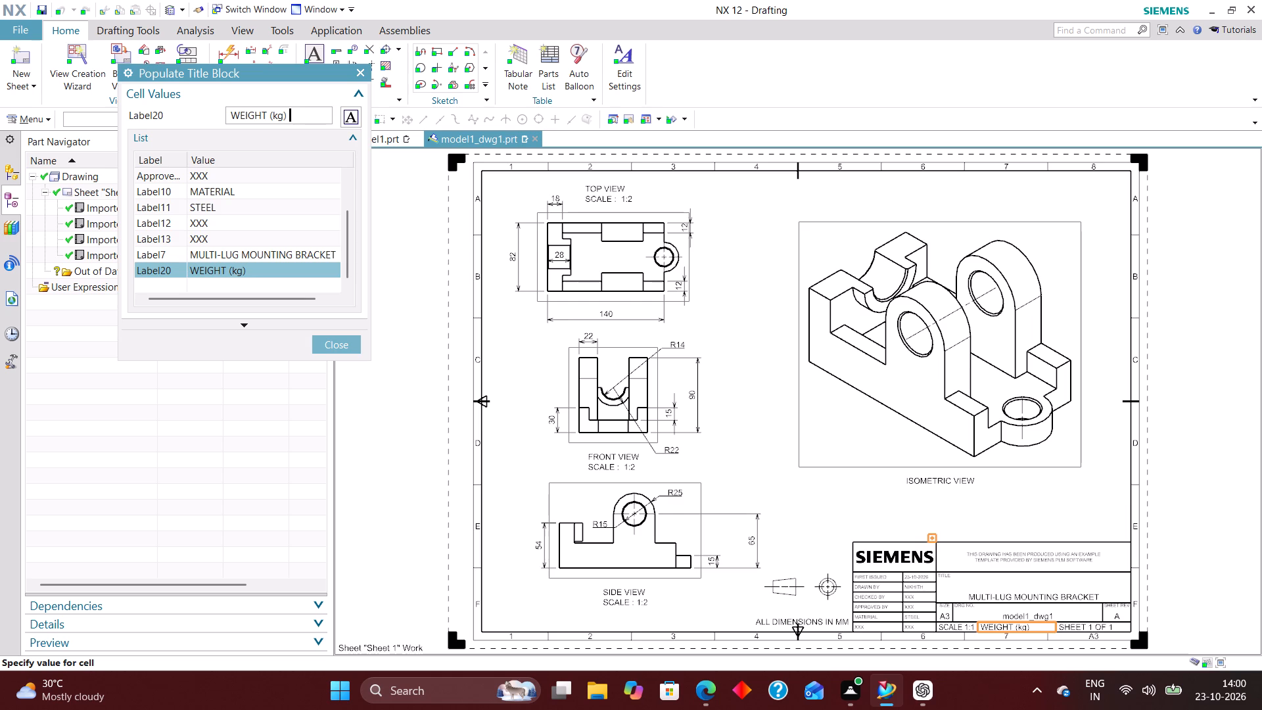
type("2.")
type("9941")
key("Return")
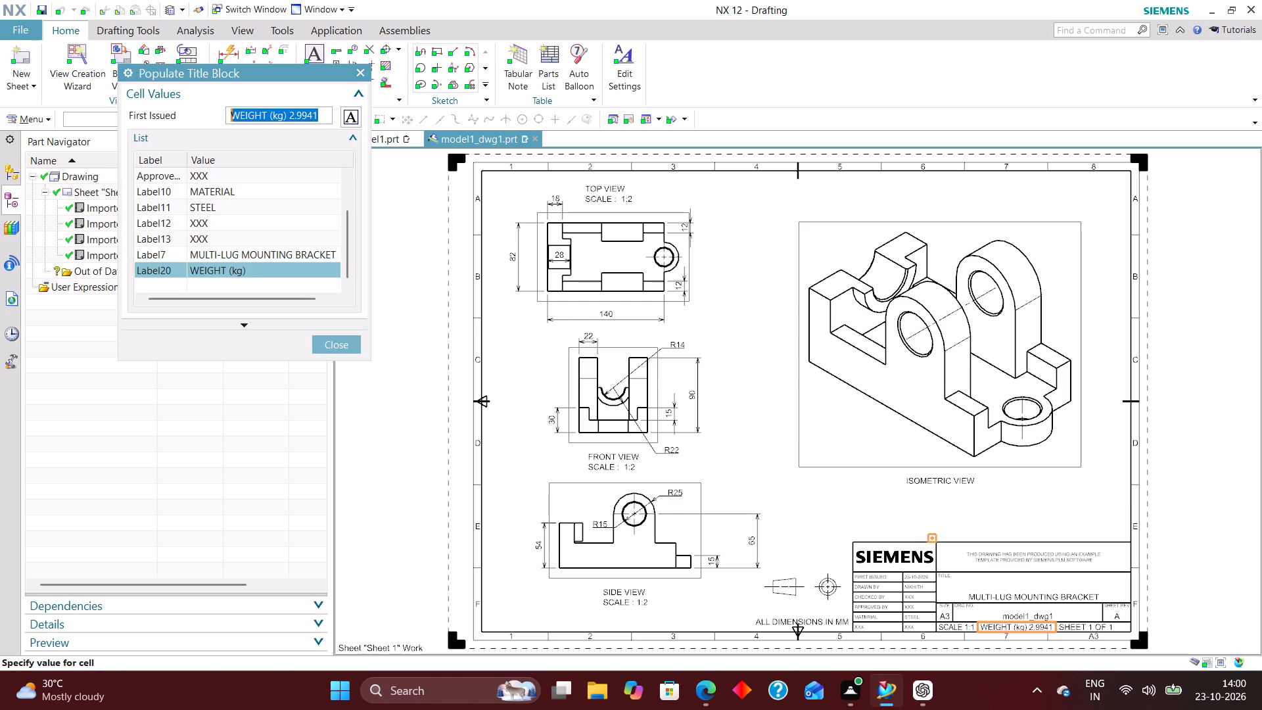
left_click(335, 348)
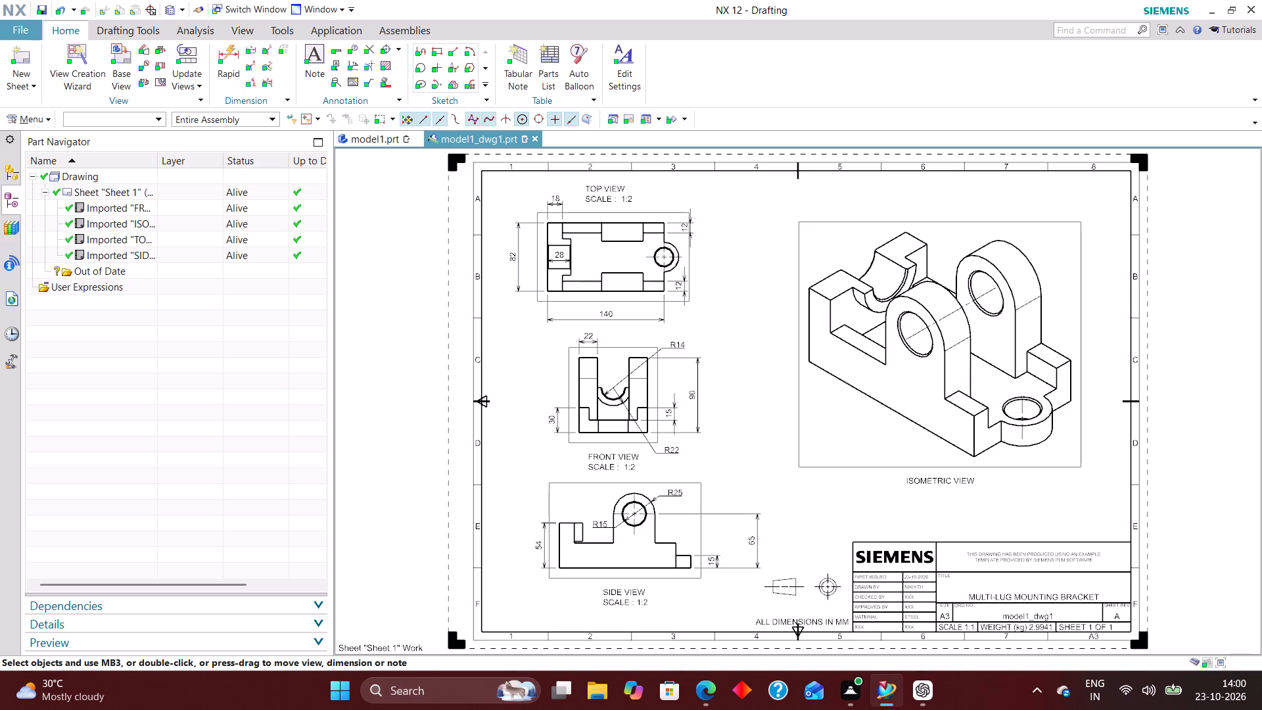
Turn off the display of view borders in the drafting preferences for the view workflow.
left_click(41, 117)
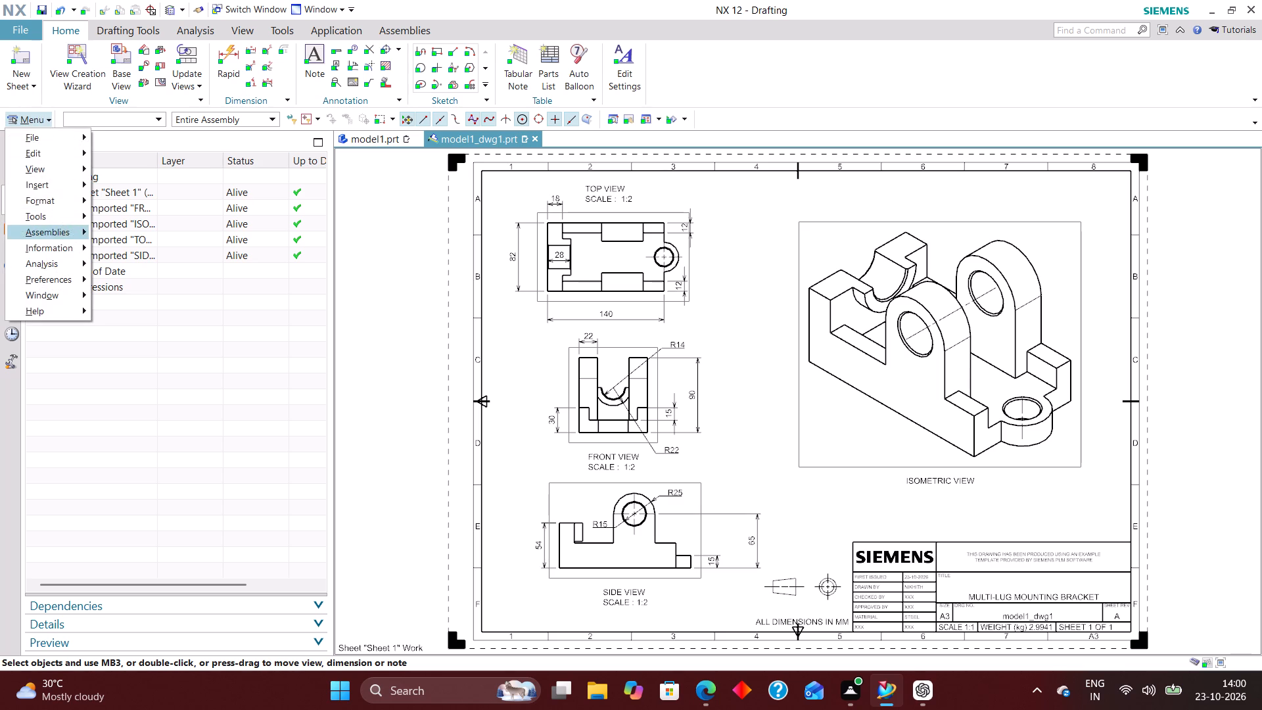
left_click(62, 279)
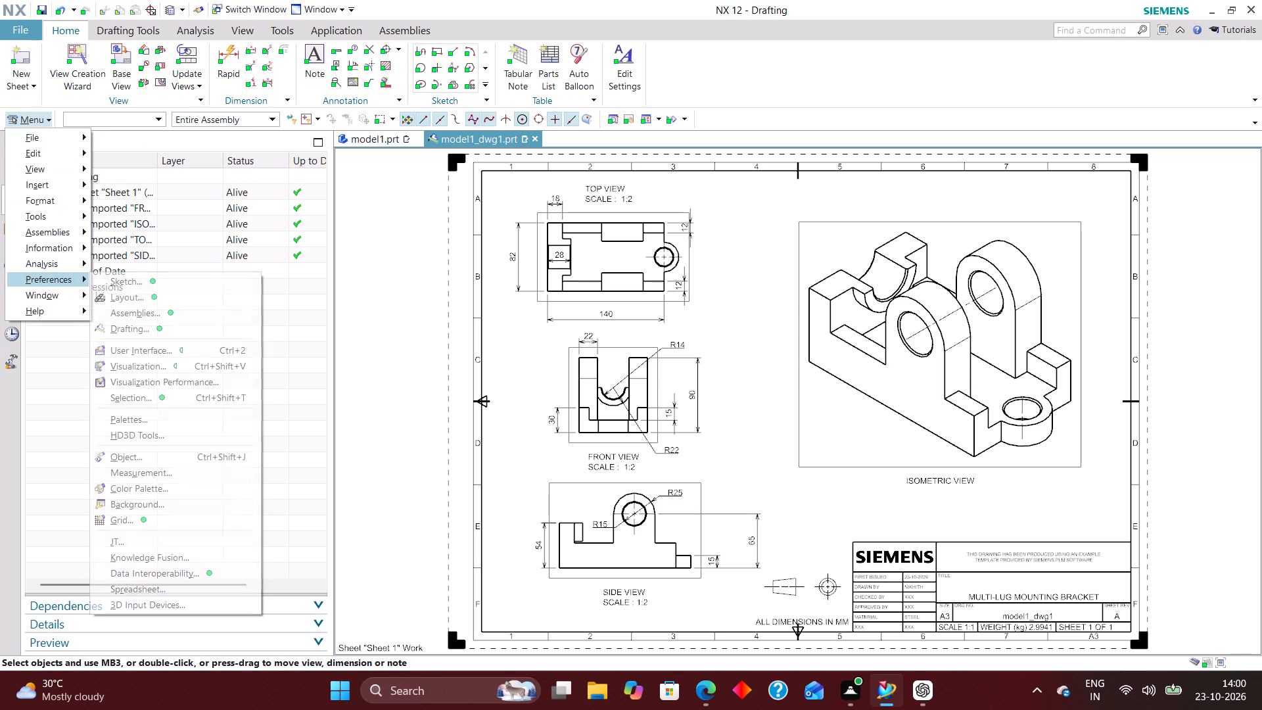
left_click(131, 321)
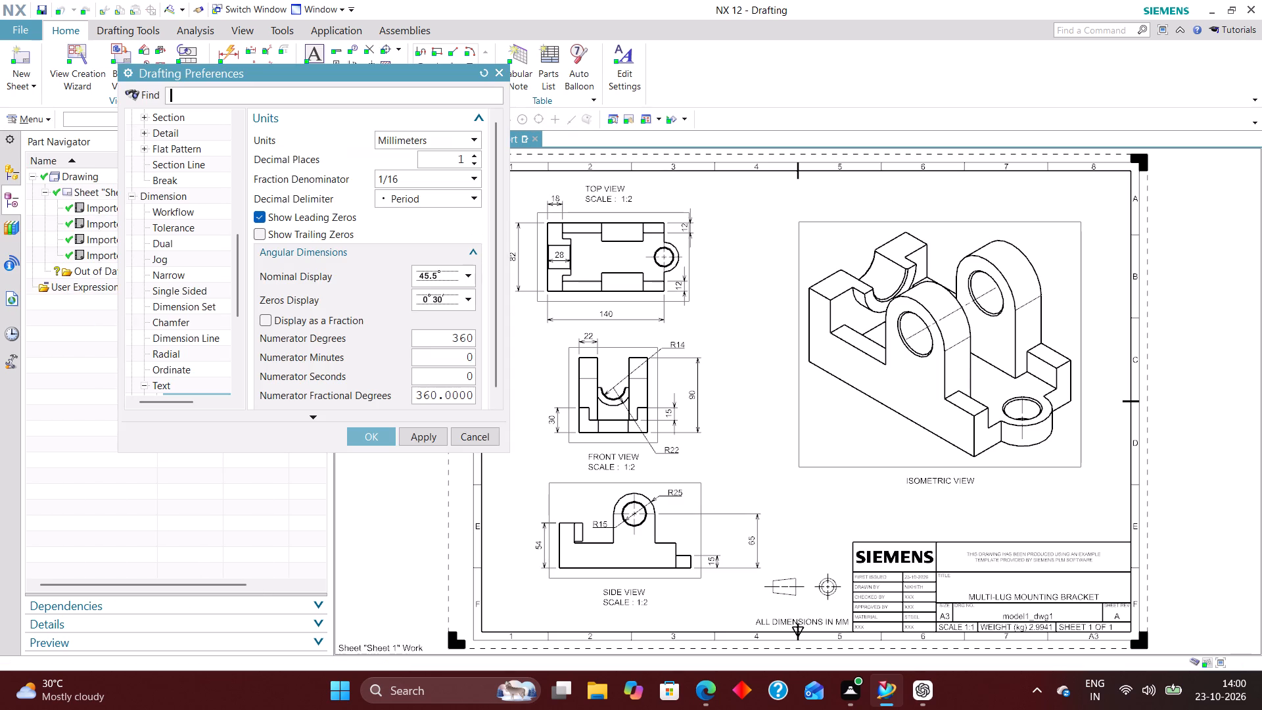
scroll(195, 300, "down", 12)
scroll(187, 290, "up", 2)
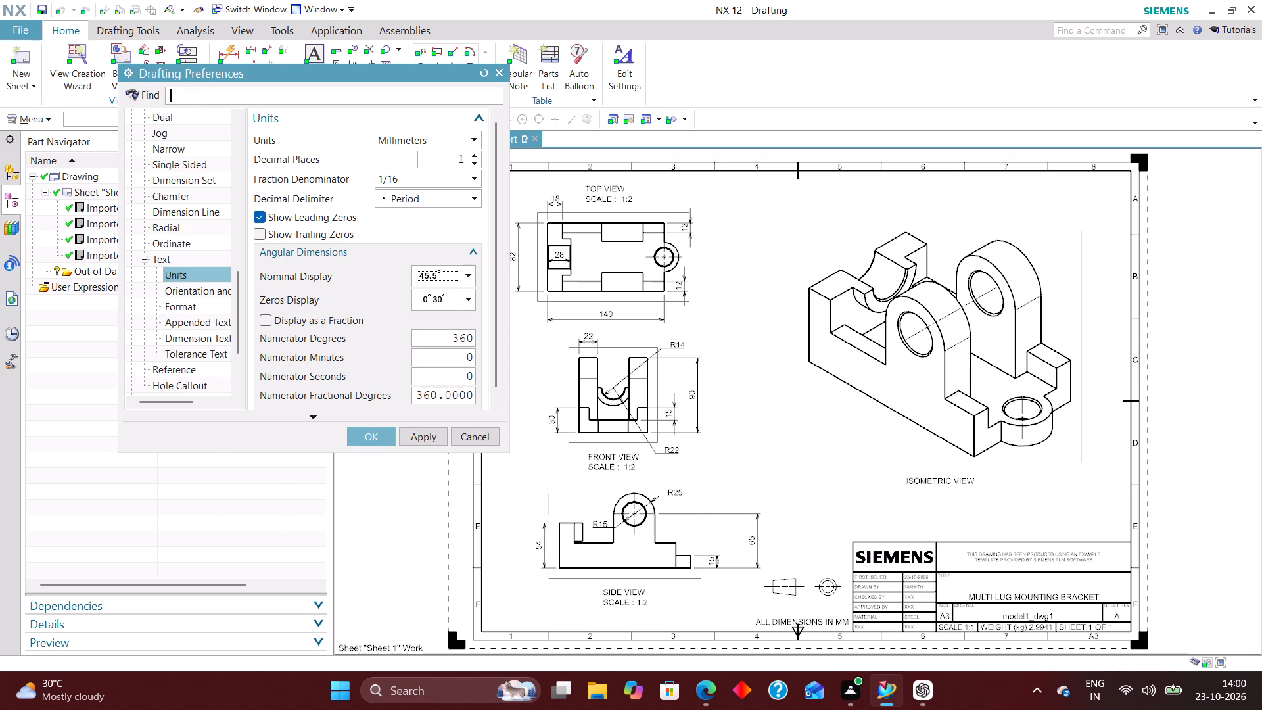
scroll(181, 281, "up", 8)
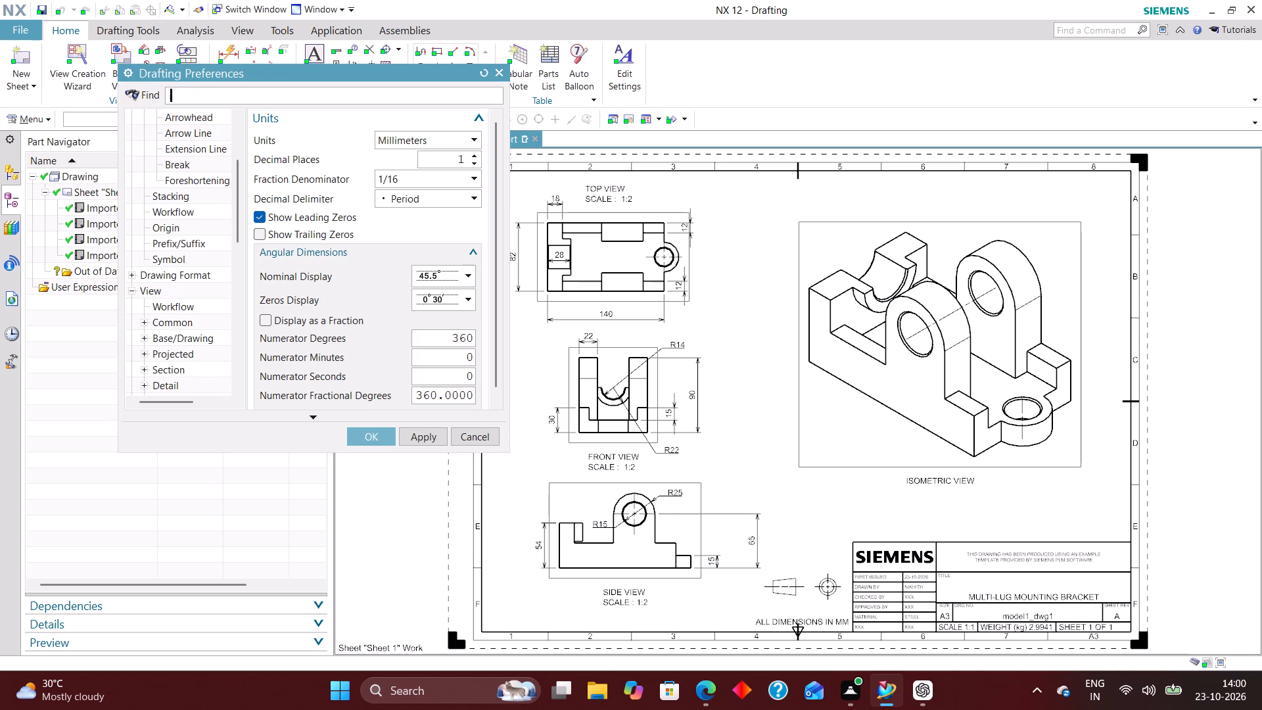
left_click(179, 309)
left_click(260, 136)
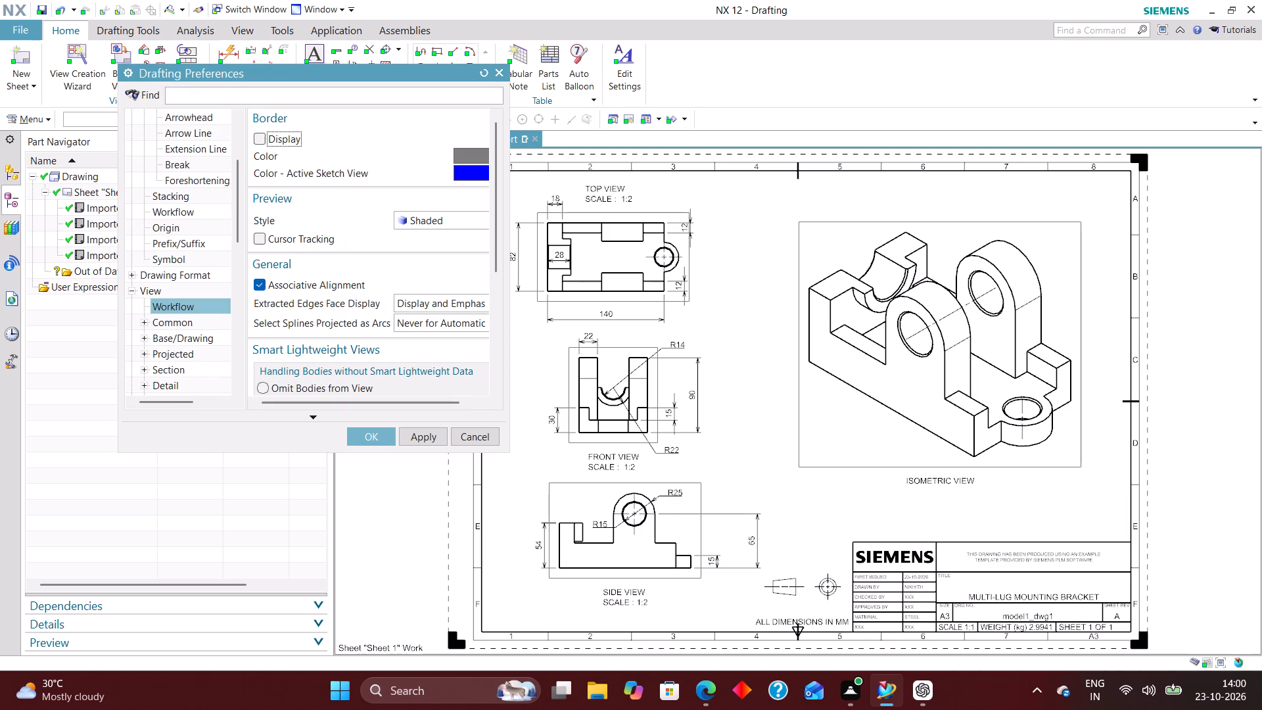
left_click(370, 433)
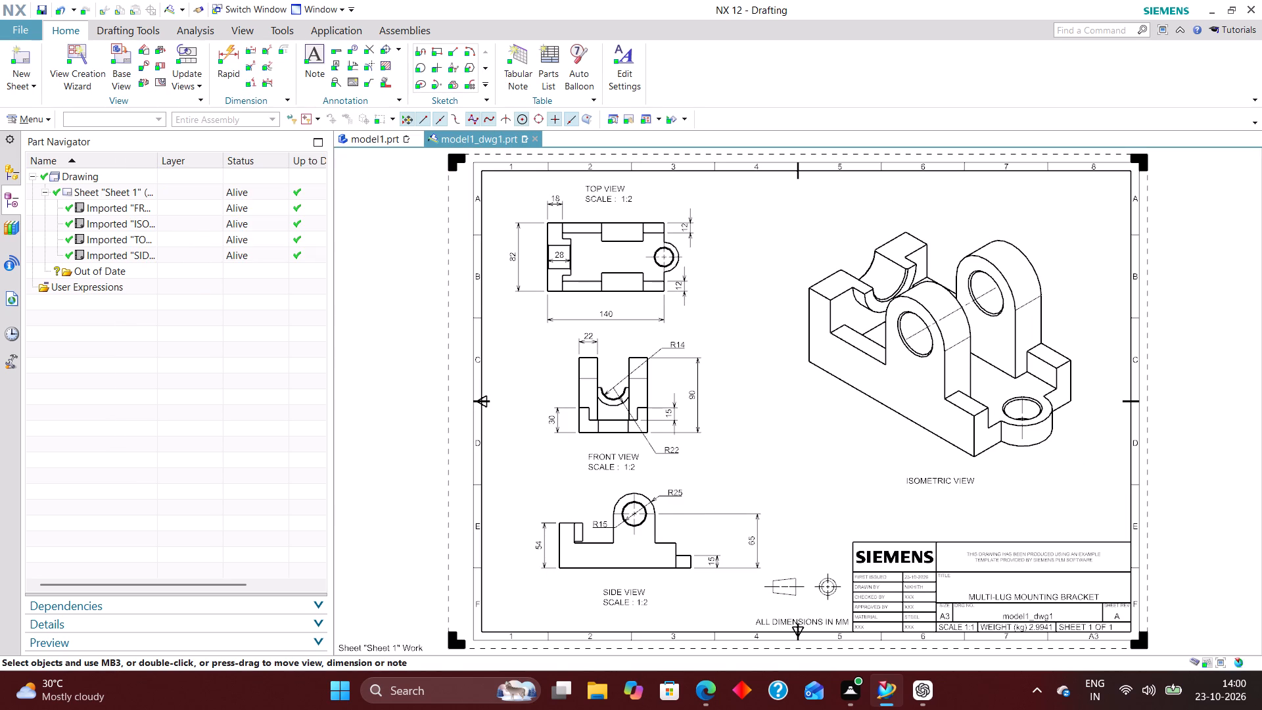
Rearrange the orthographic views: shift the top view and side view toward the isometric view, and the front view toward the sheet's border.
left_click_drag(650, 217, 676, 216)
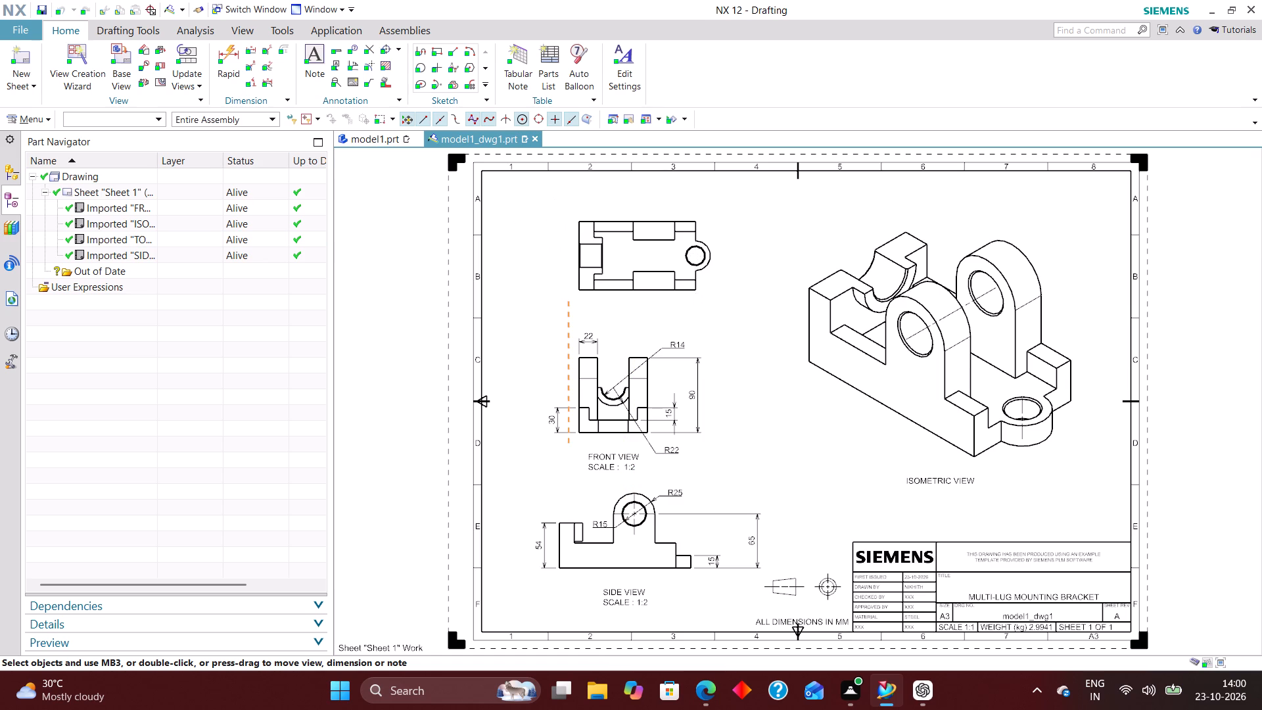
left_click_drag(676, 216, 729, 210)
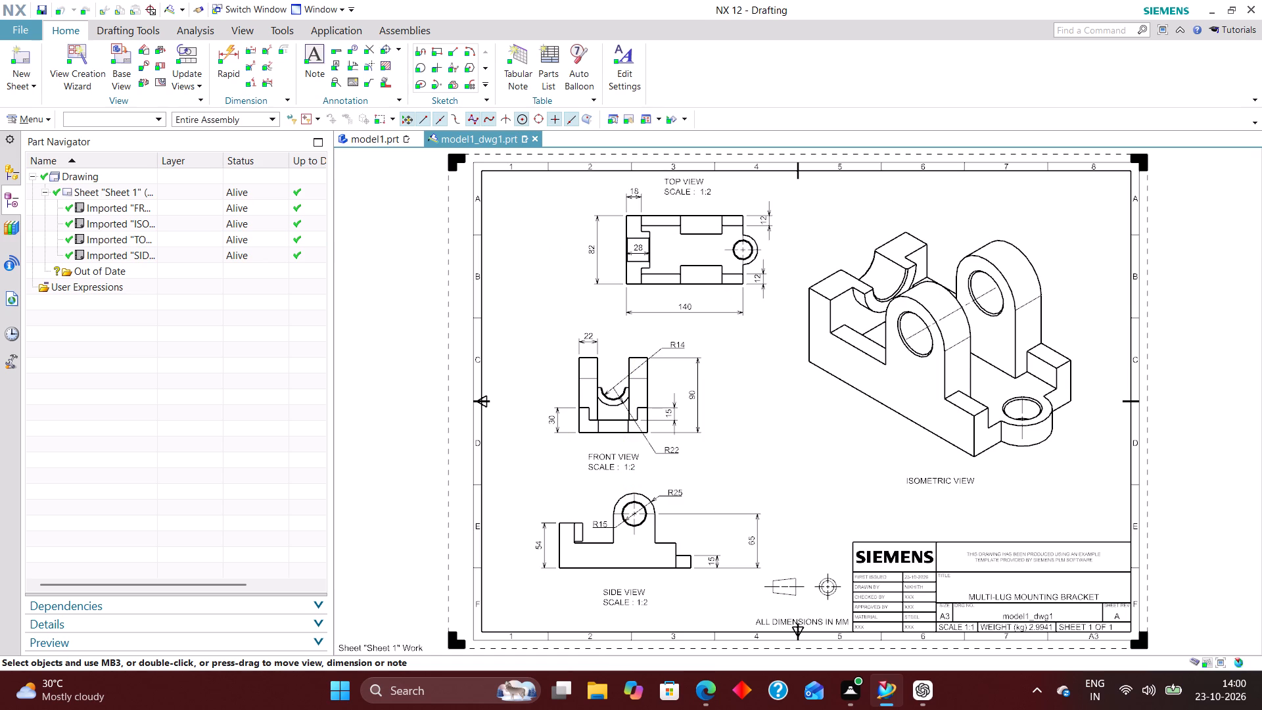
left_click_drag(563, 379, 539, 381)
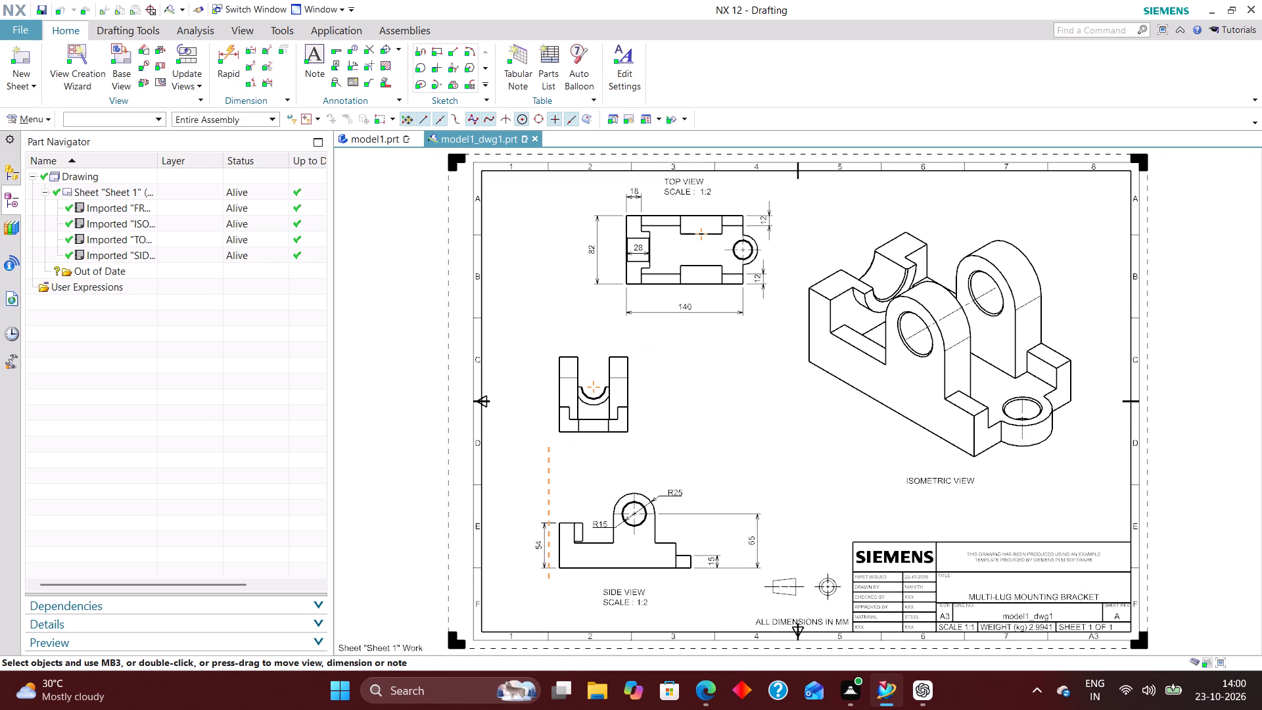
left_click_drag(539, 381, 540, 381)
left_click_drag(664, 578, 678, 583)
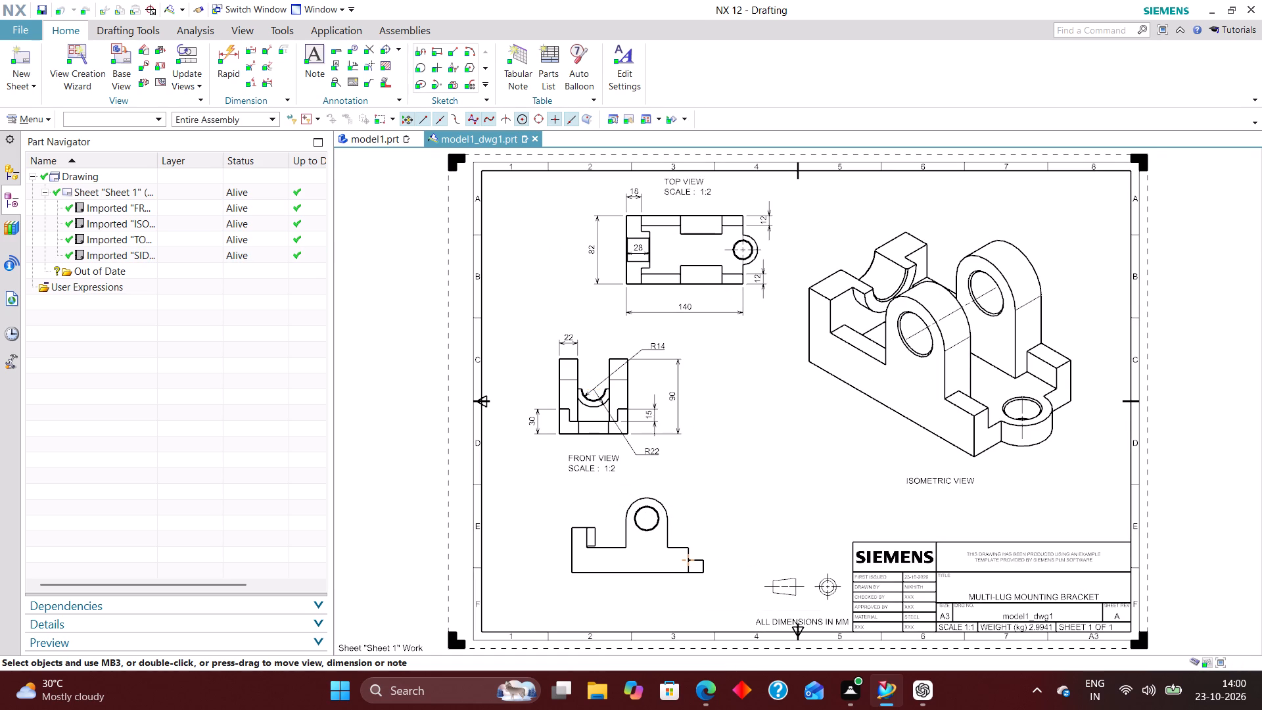
left_click_drag(678, 583, 699, 587)
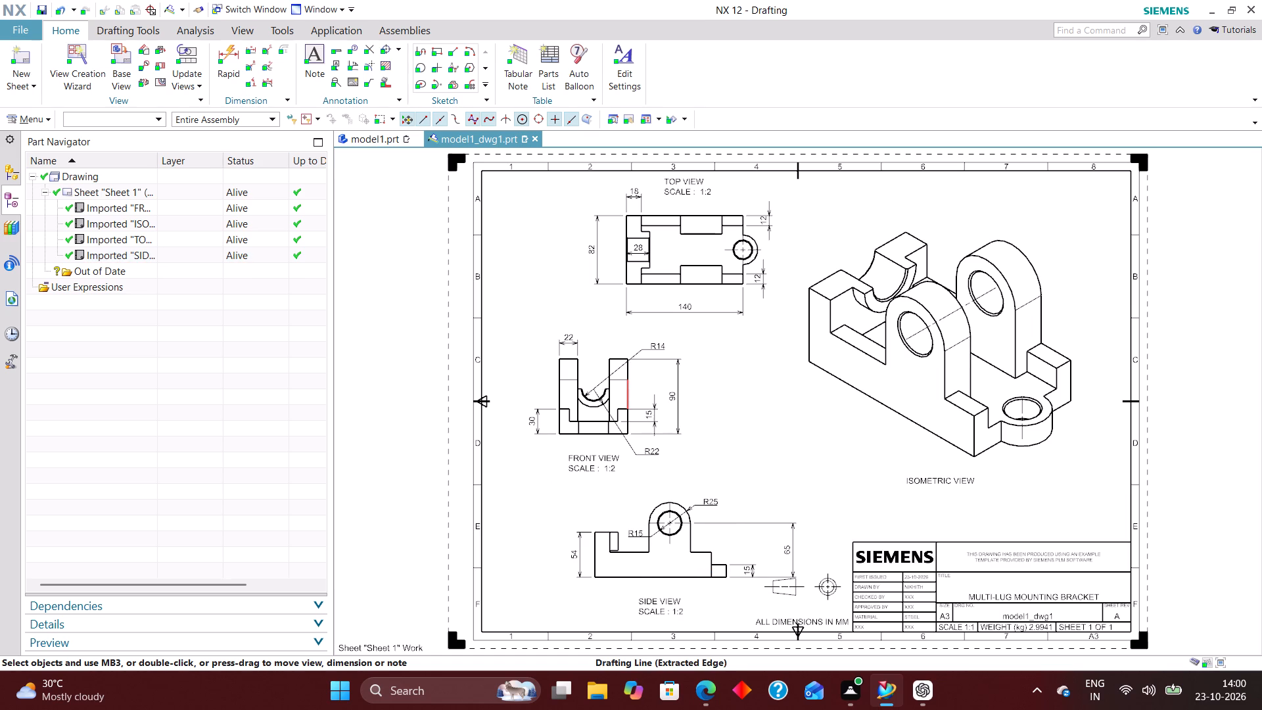
Make all layers invisible in the isometric view except layers 2, 223, 224, 225, 226 and 256.
scroll(614, 393, "down", 1)
right_click_drag(745, 378, 635, 438)
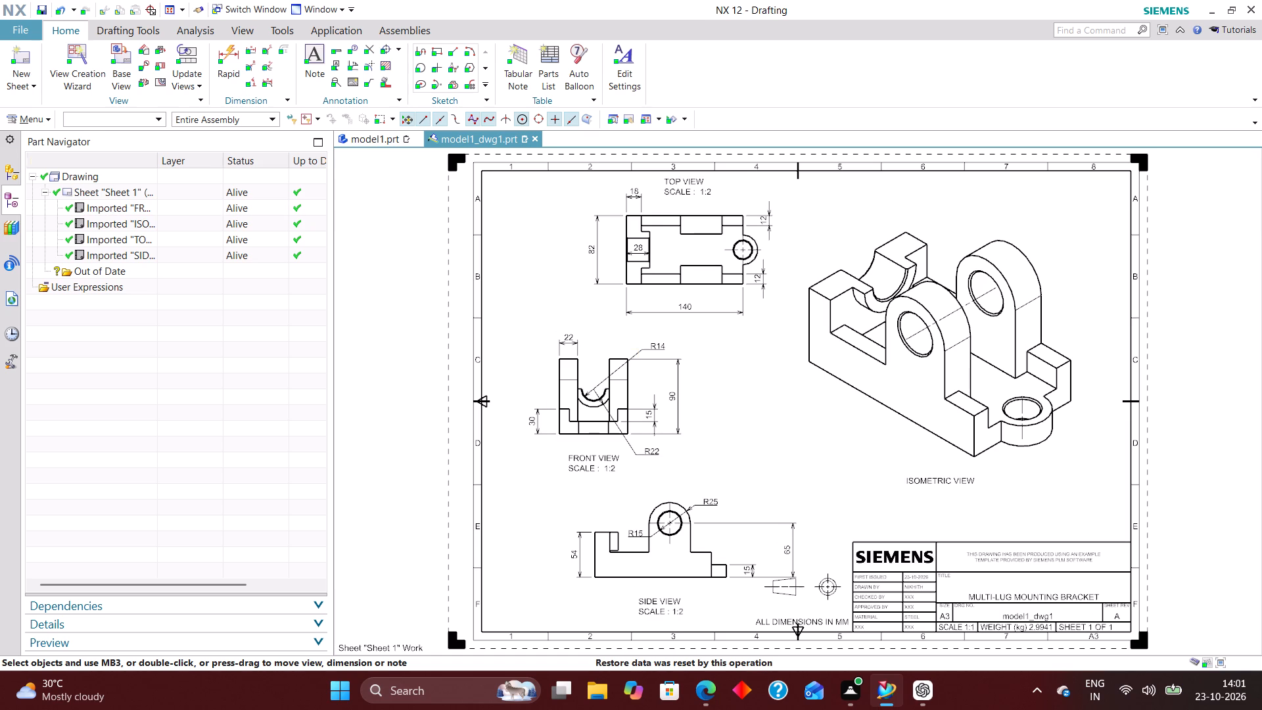
left_click(41, 117)
left_click(56, 193)
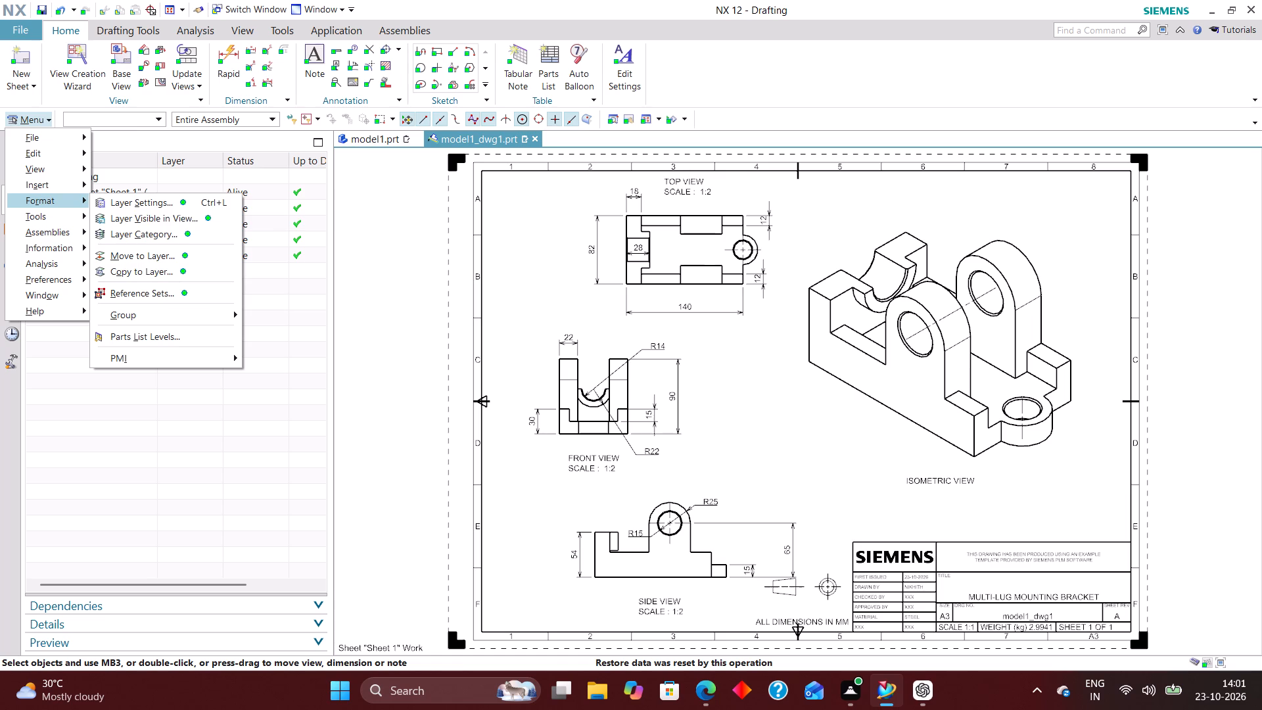
left_click(187, 216)
left_click(173, 110)
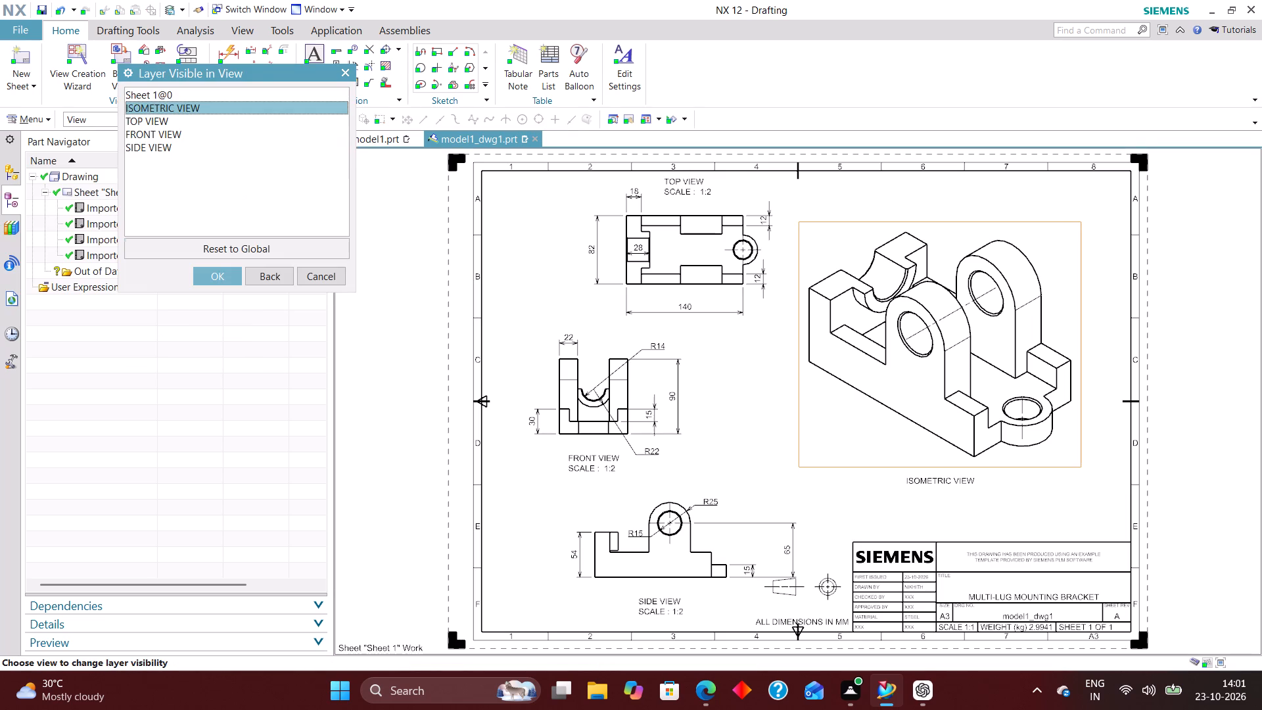
left_click(213, 275)
left_click(129, 170)
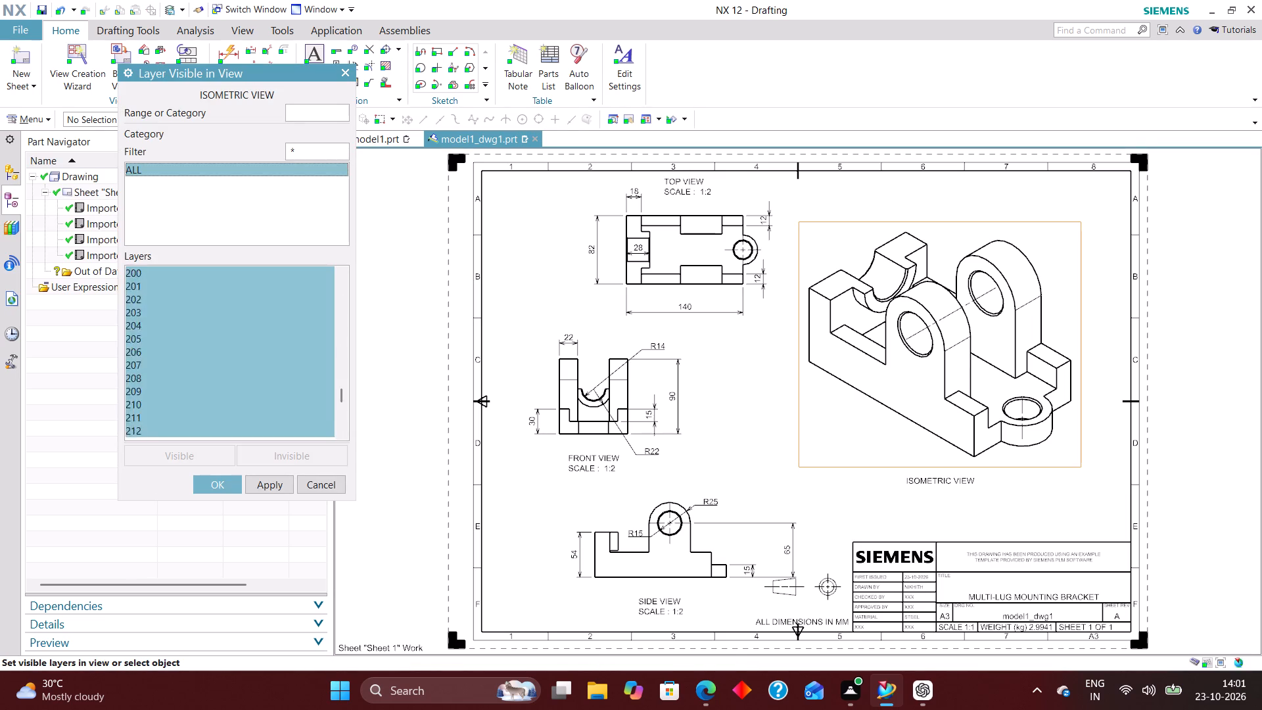
left_click(336, 453)
left_click(313, 113)
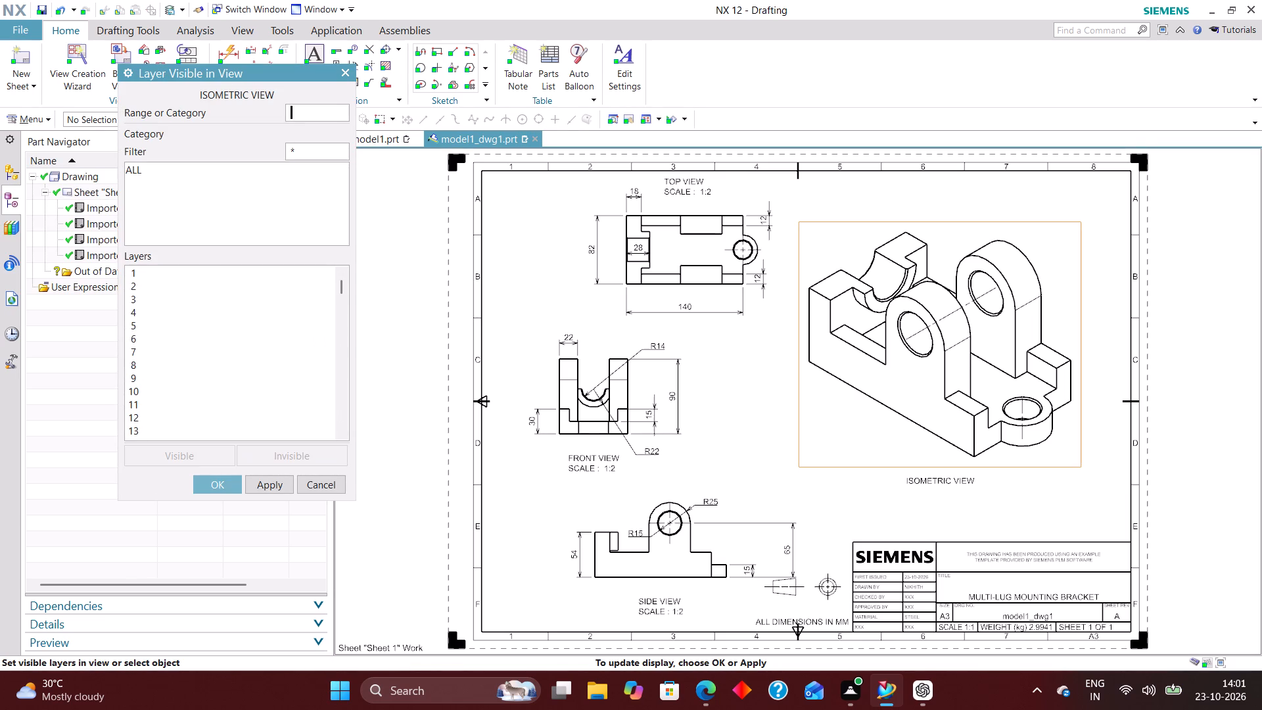
key("2")
key("Return")
type("223")
key("Return")
type("224")
key("Return")
type("225")
key("Return")
type("226")
key("Return")
type("256")
key("Return")
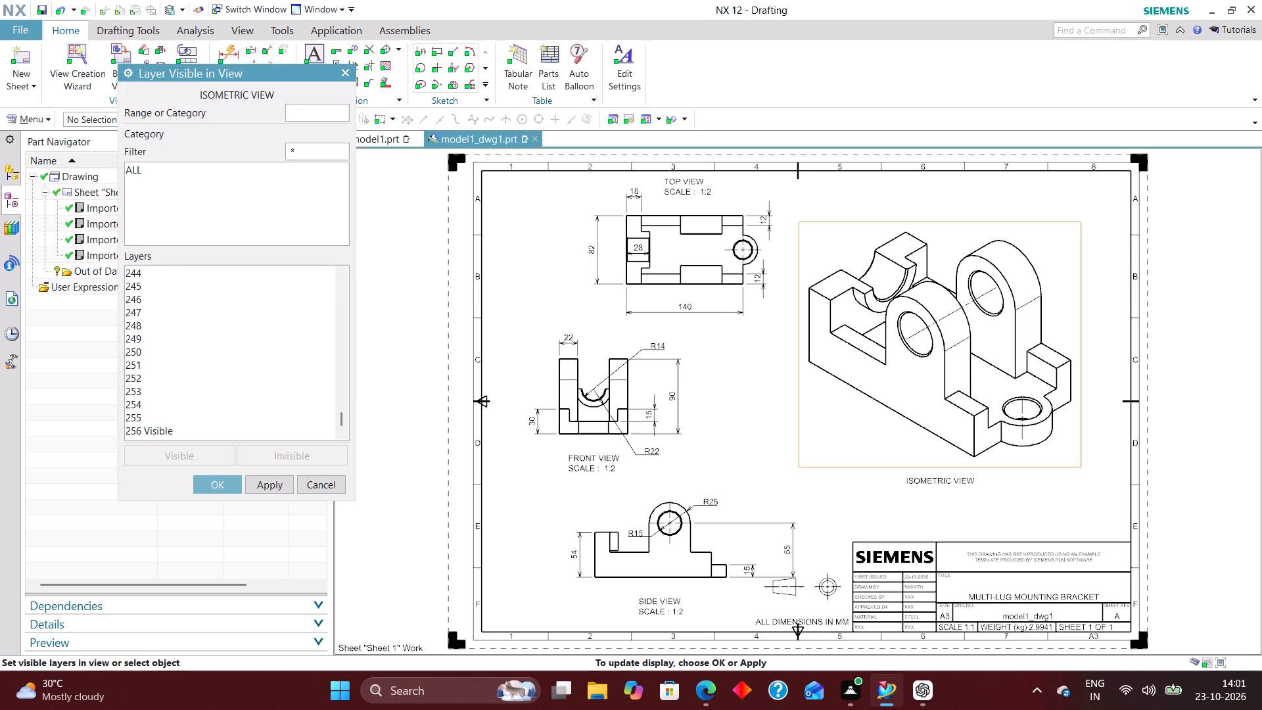
left_click(222, 481)
Make all layers invisible in the top view except layers 2, 223, 224, 225, 226 and 256.
left_click(178, 118)
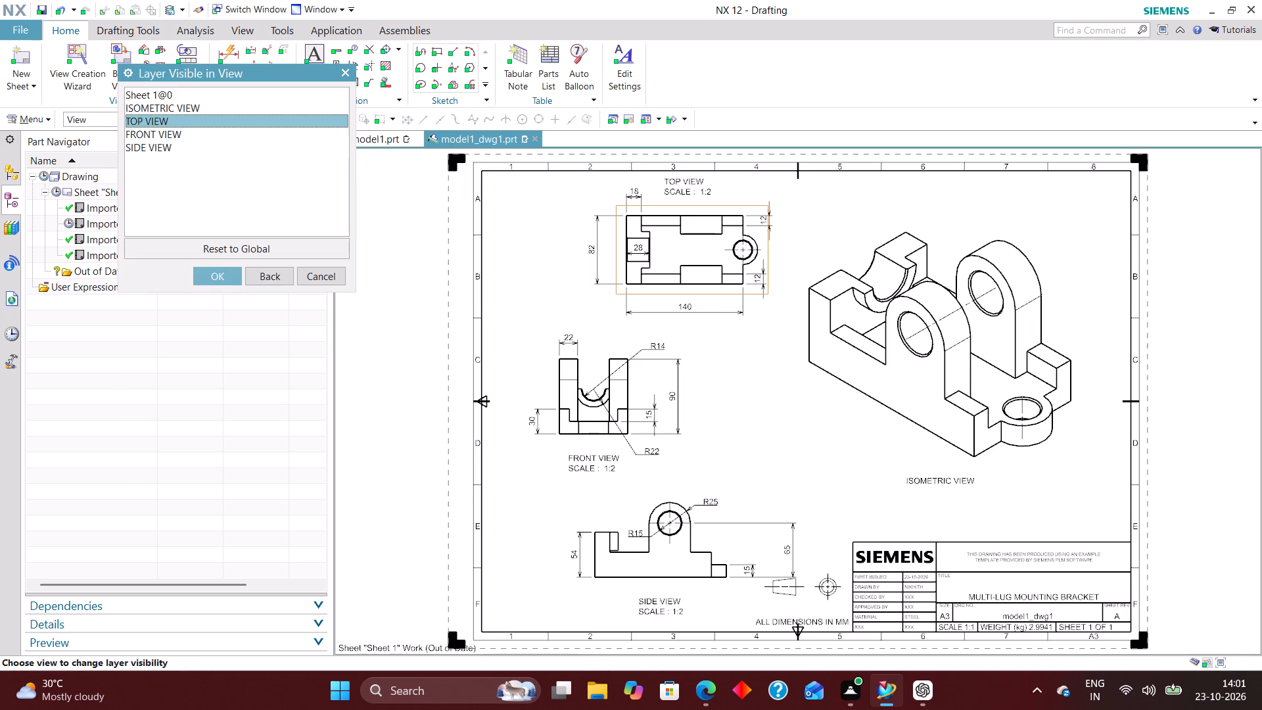
left_click(218, 273)
left_click(130, 173)
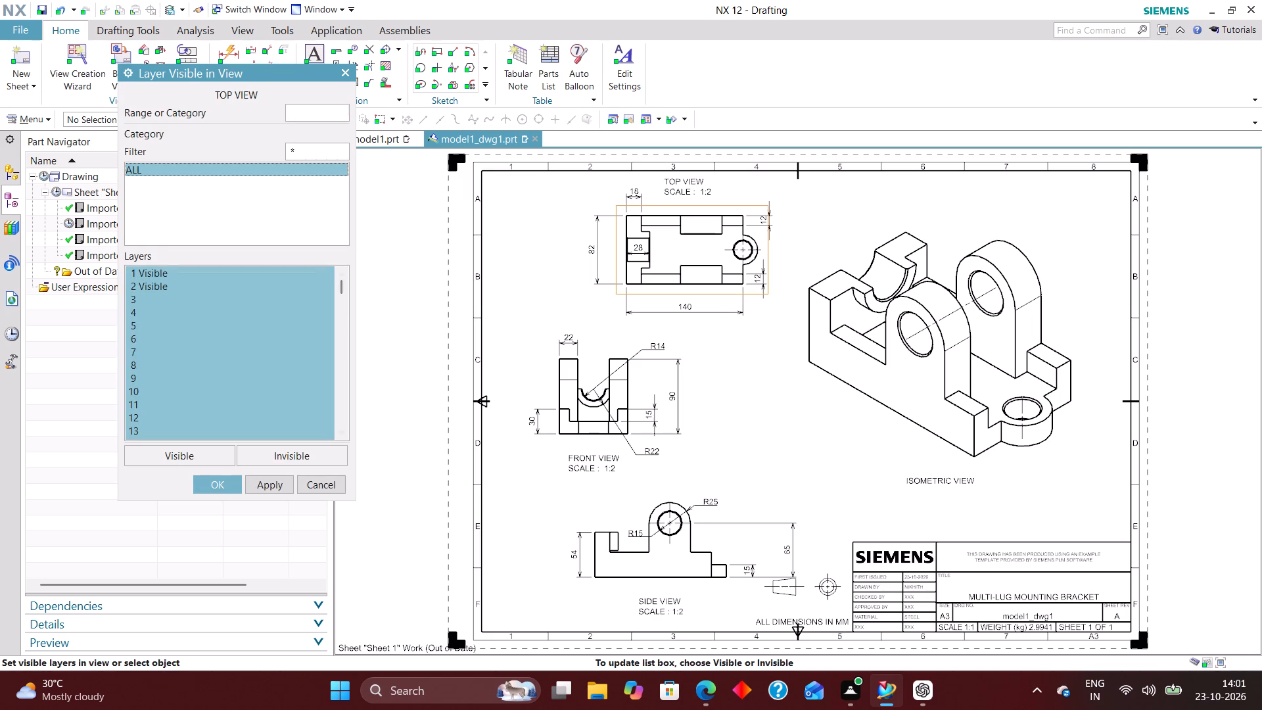
left_click(306, 457)
left_click(317, 114)
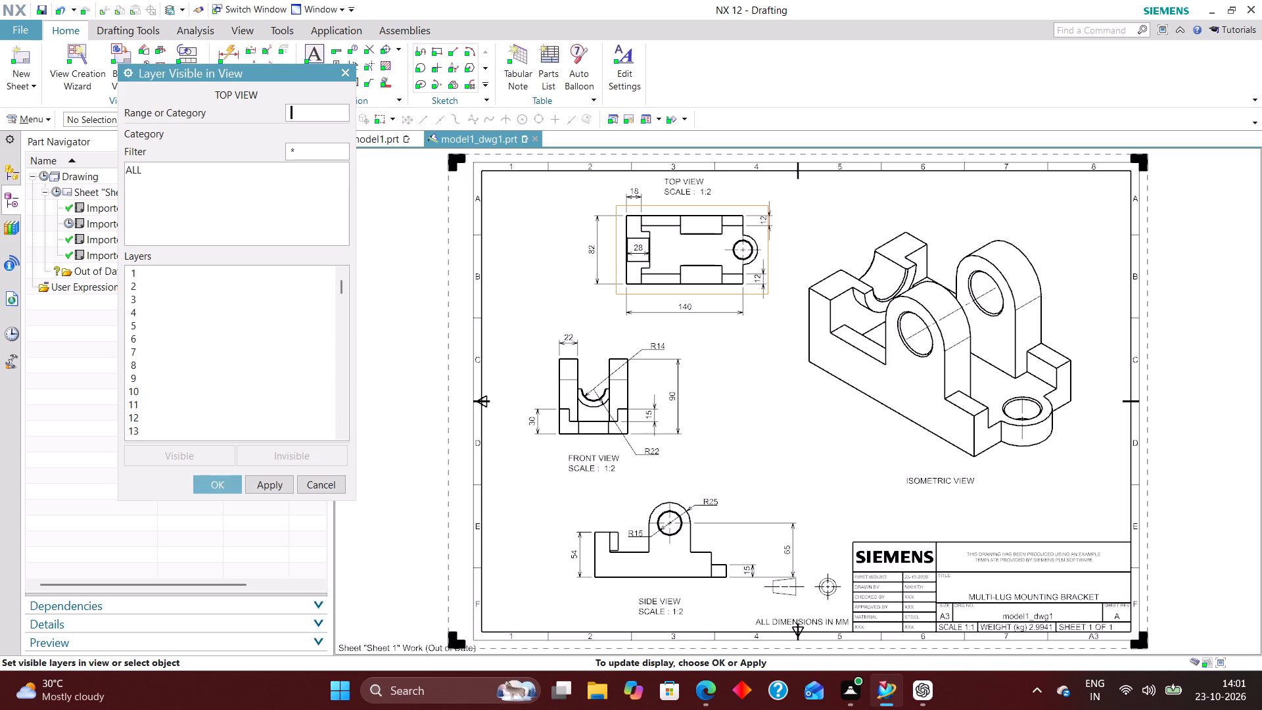
key("2")
key("Return")
type("223")
key("Return")
type("224")
key("Return")
type("225")
key("Return")
type("226")
key("Return")
type("256")
key("Return")
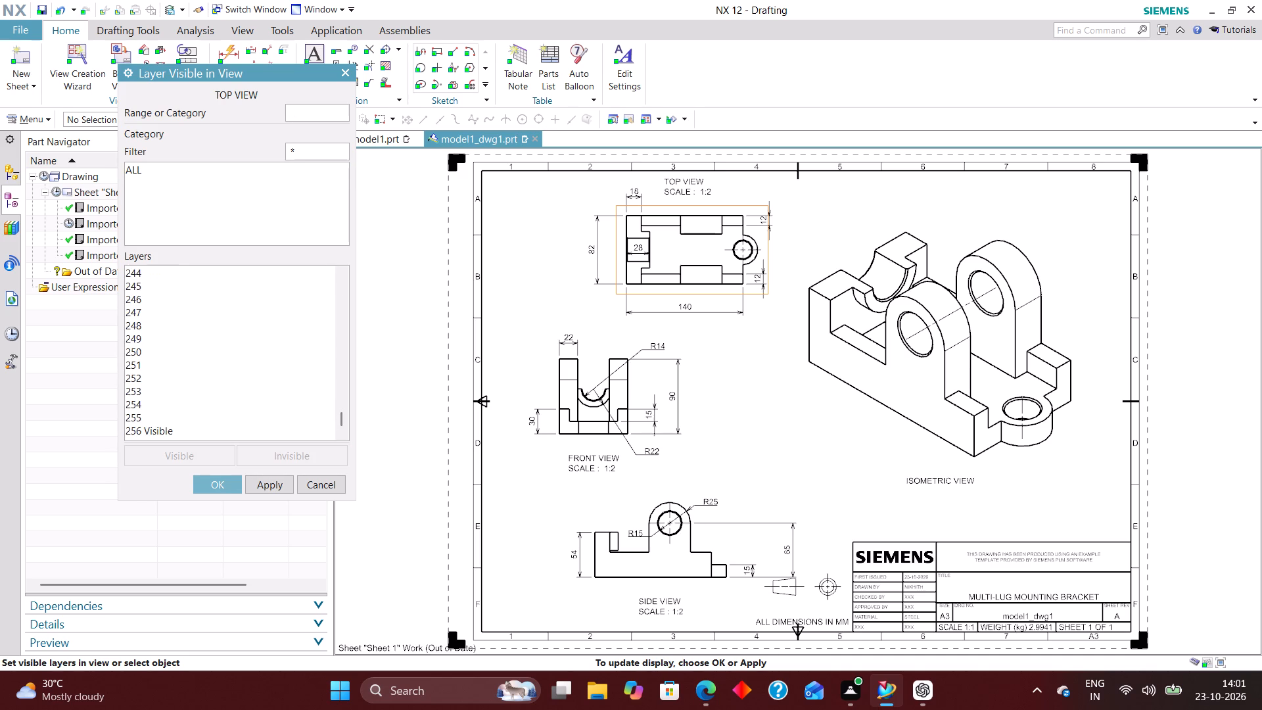
left_click(224, 483)
Make all layers invisible in the front view except layers 2, 223, 224, 225, 226 and 256.
left_click(166, 130)
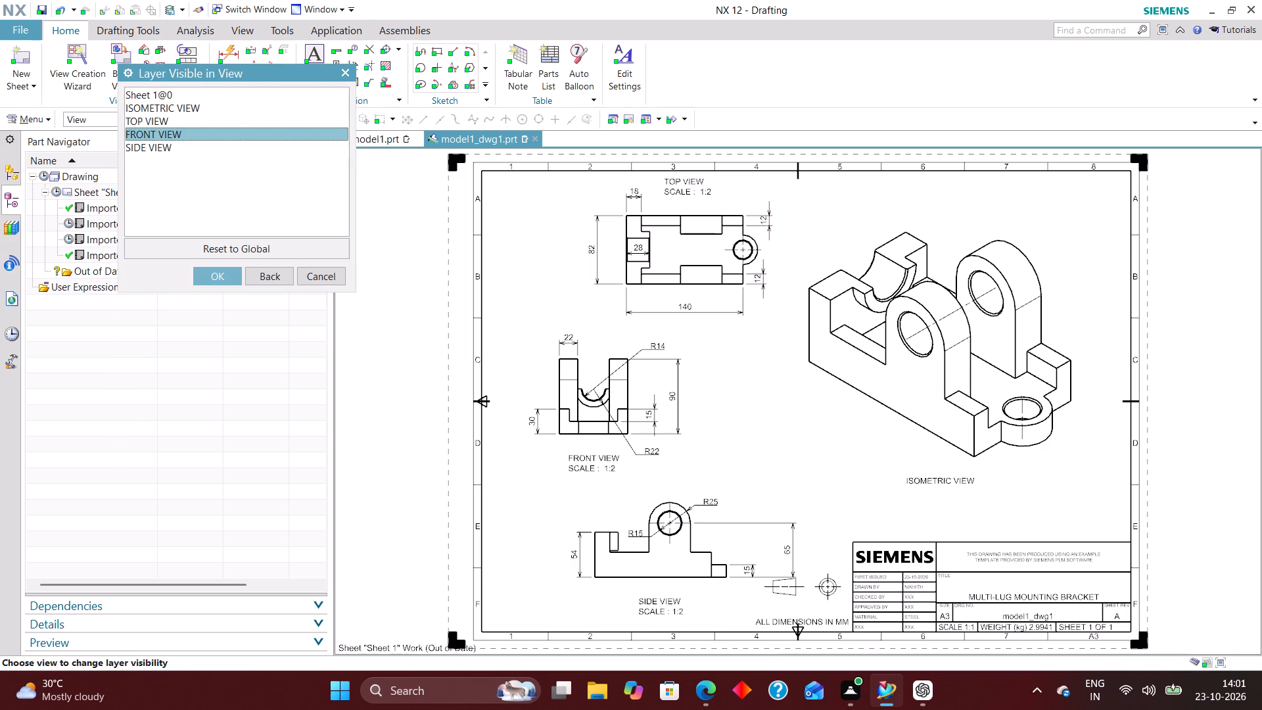
left_click(218, 273)
left_click(133, 172)
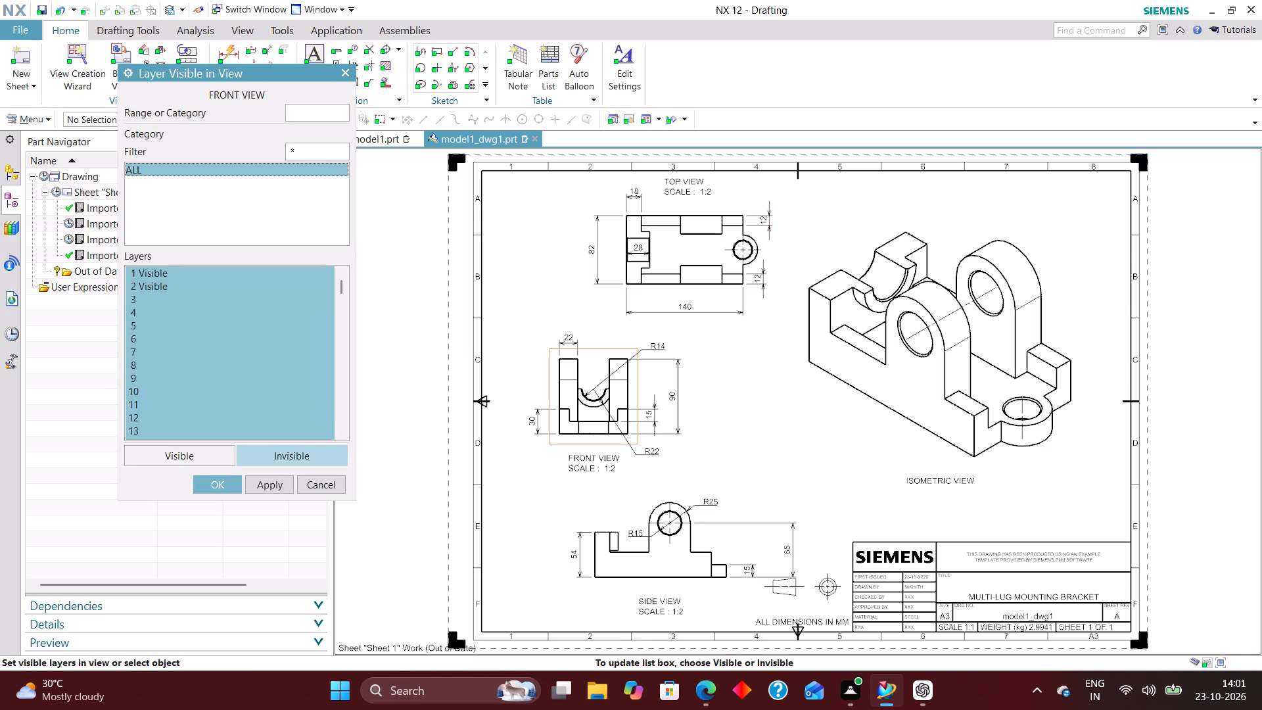
left_click(317, 462)
left_click(304, 108)
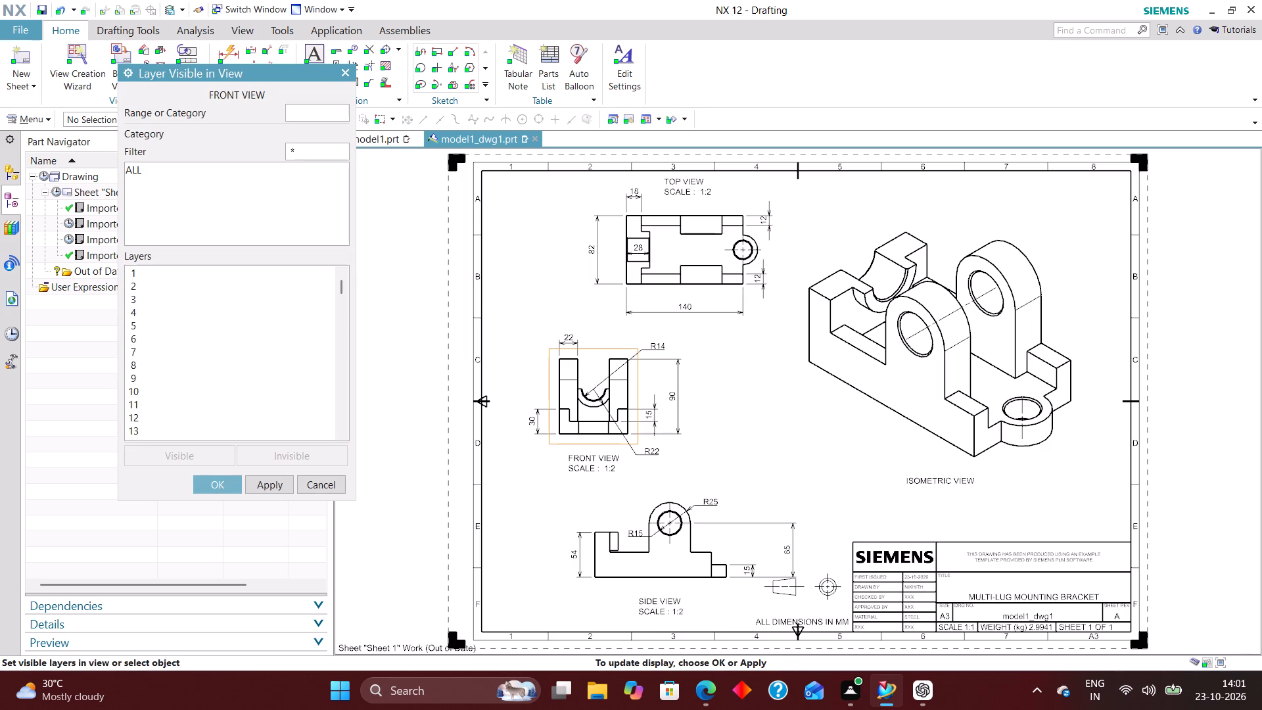
key("2")
key("Return")
type("223")
key("Return")
type("224")
key("Return")
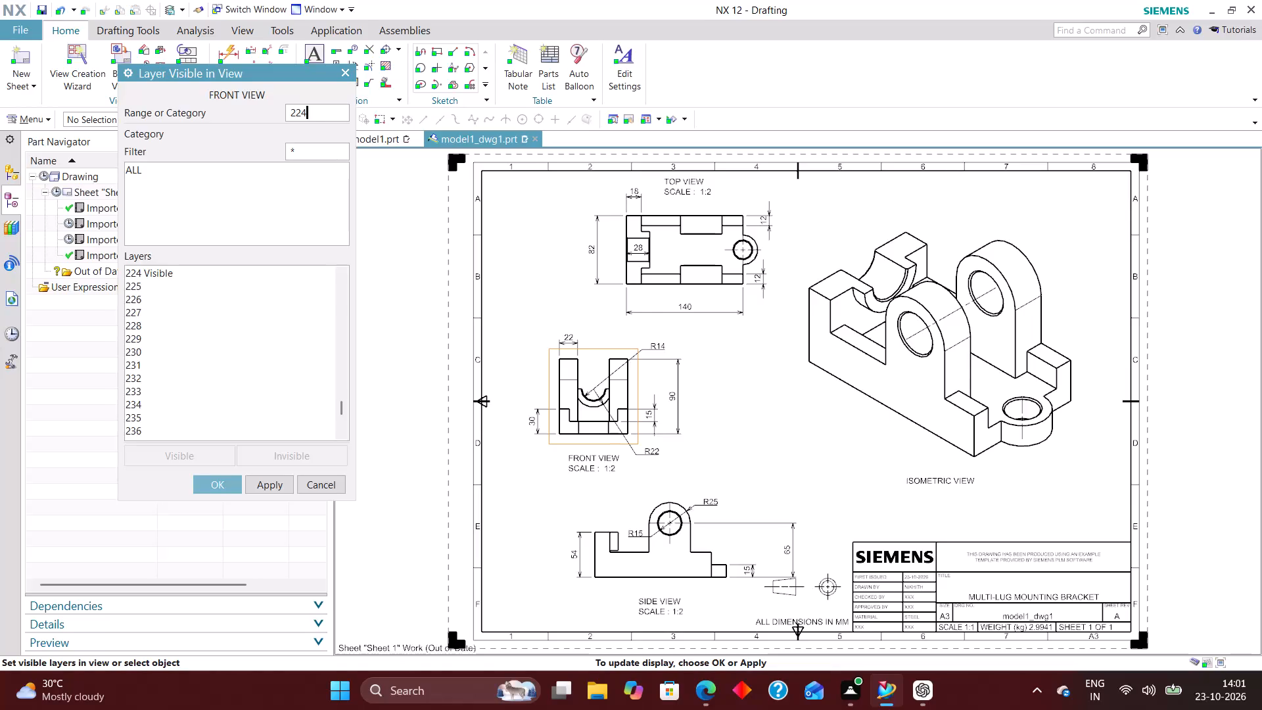
type("225")
key("Return")
type("226")
key("Return")
type("256")
key("Return")
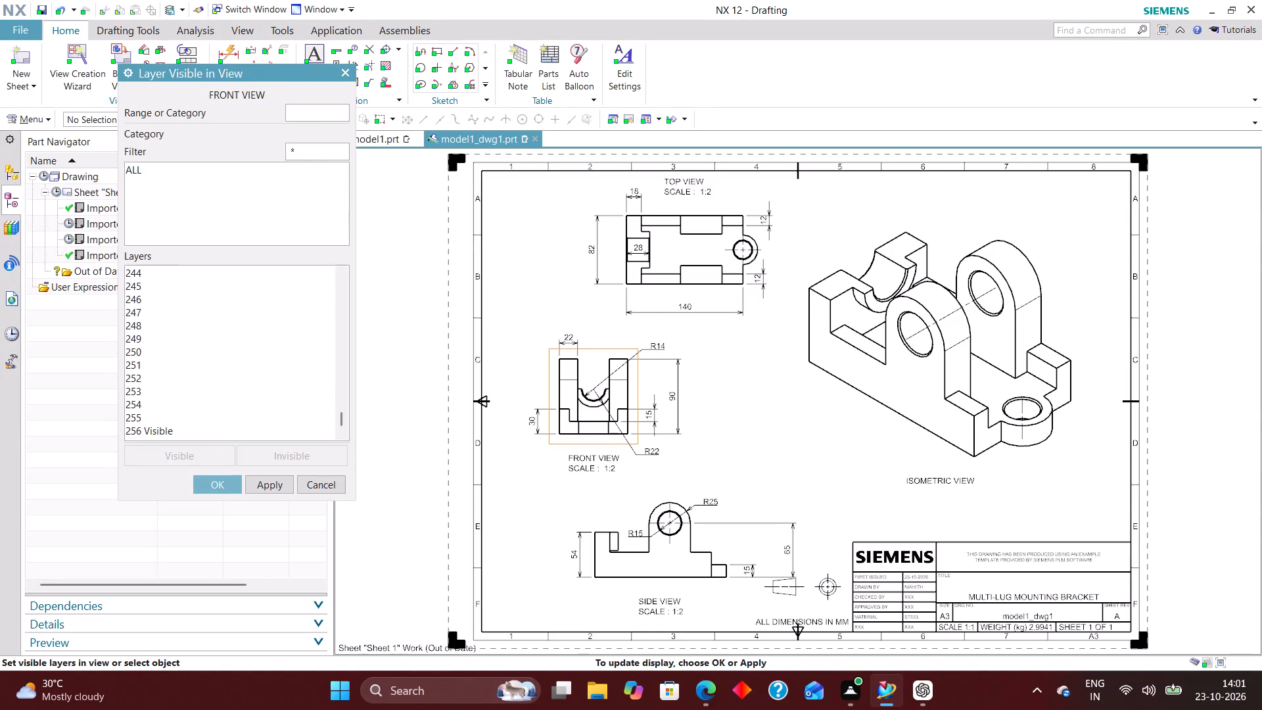
left_click(227, 477)
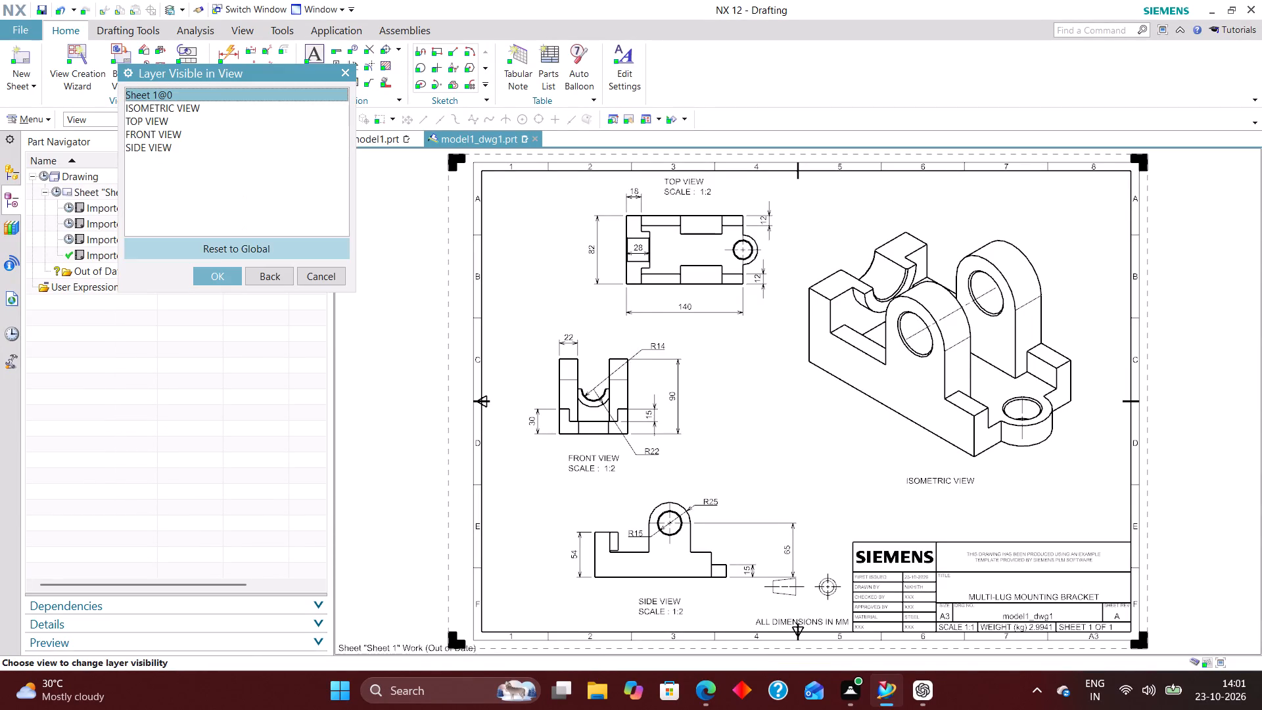
Make all layers invisible in the side view except layers 2, 223, 224, 225, 226 and 256, and finish the view layer settings.
left_click(180, 151)
left_click(217, 274)
left_click(138, 168)
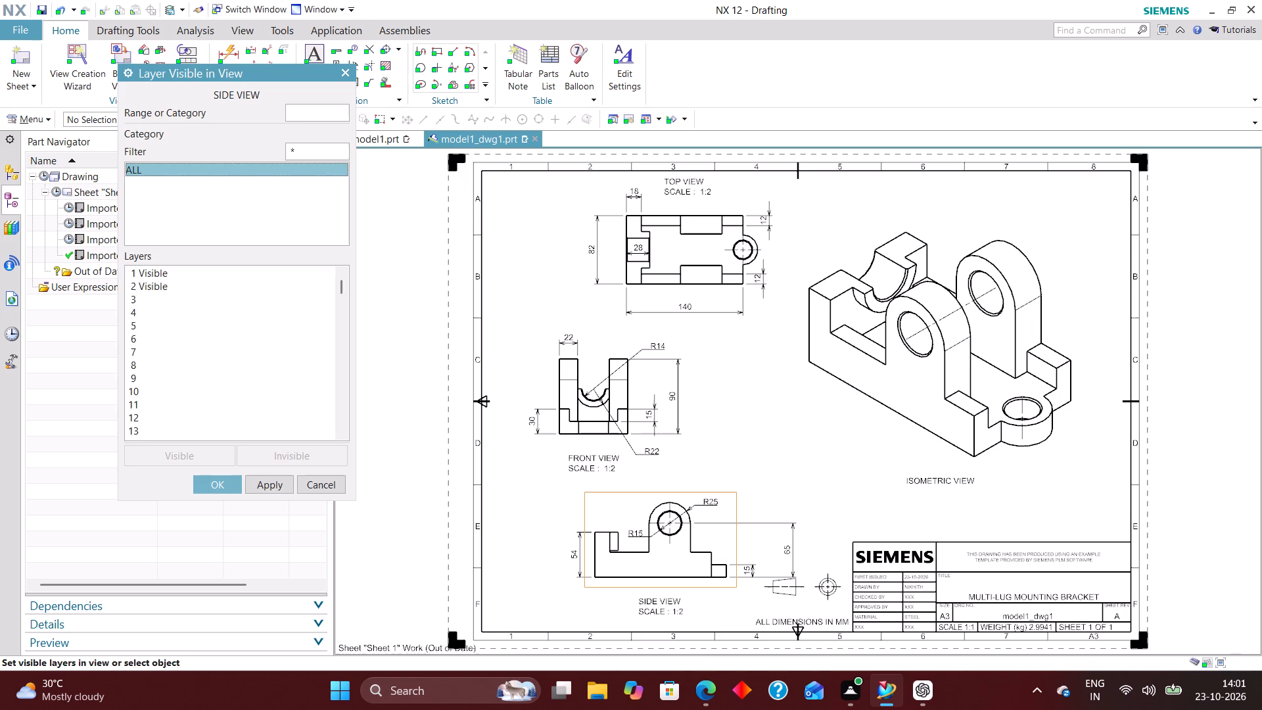
left_click(300, 452)
left_click(306, 113)
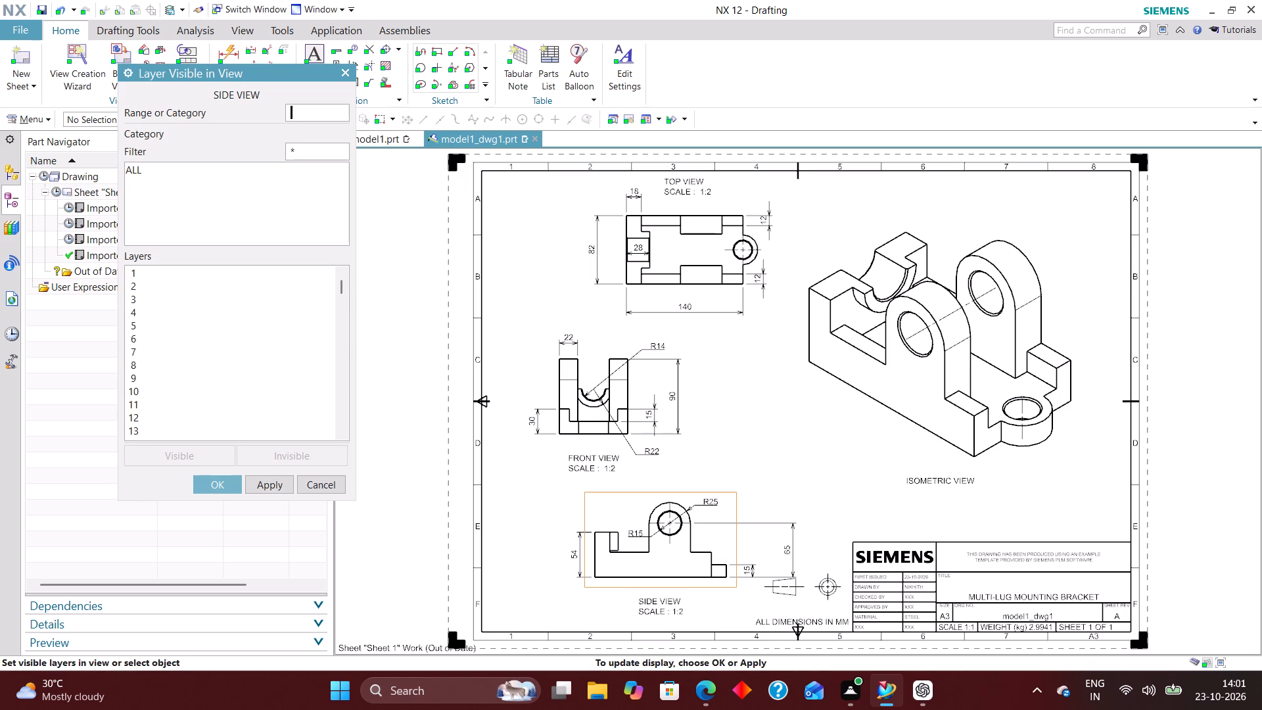
key("2")
key("Return")
type("223")
key("Return")
type("224")
key("Return")
type("225")
key("Return")
type("226")
key("Return")
type("256")
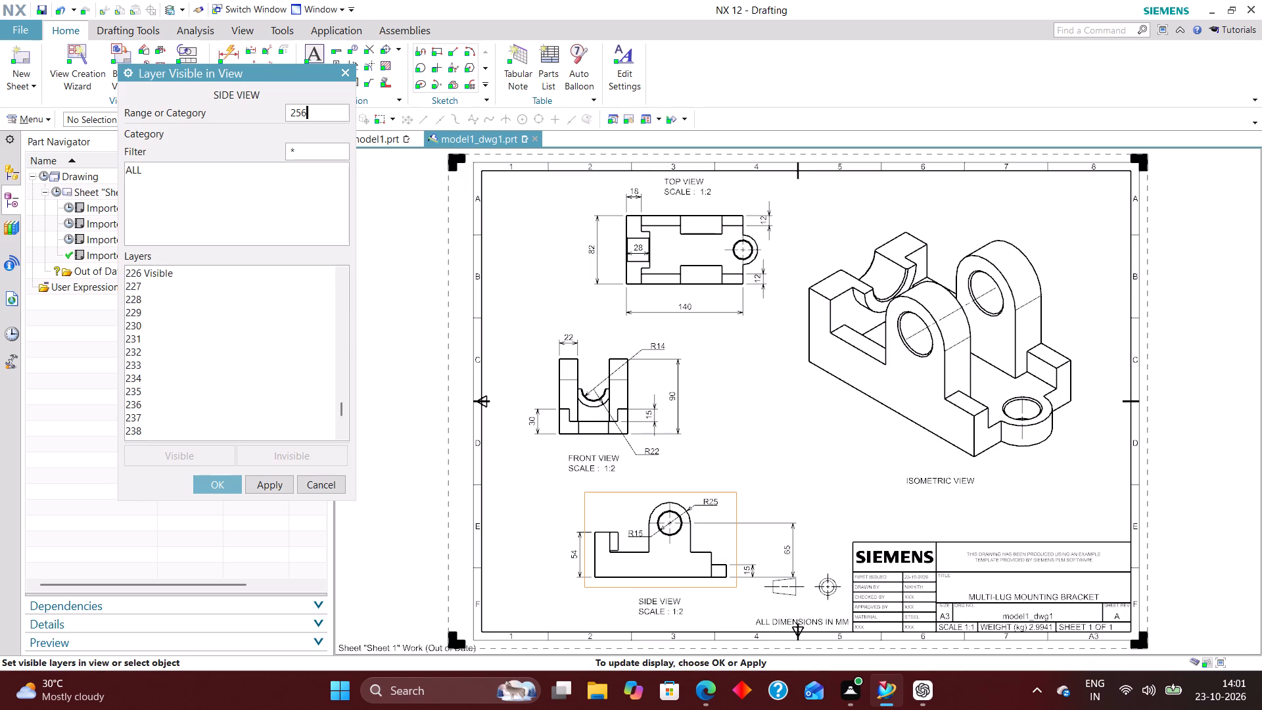
key("Return")
key("Return")
left_click(216, 478)
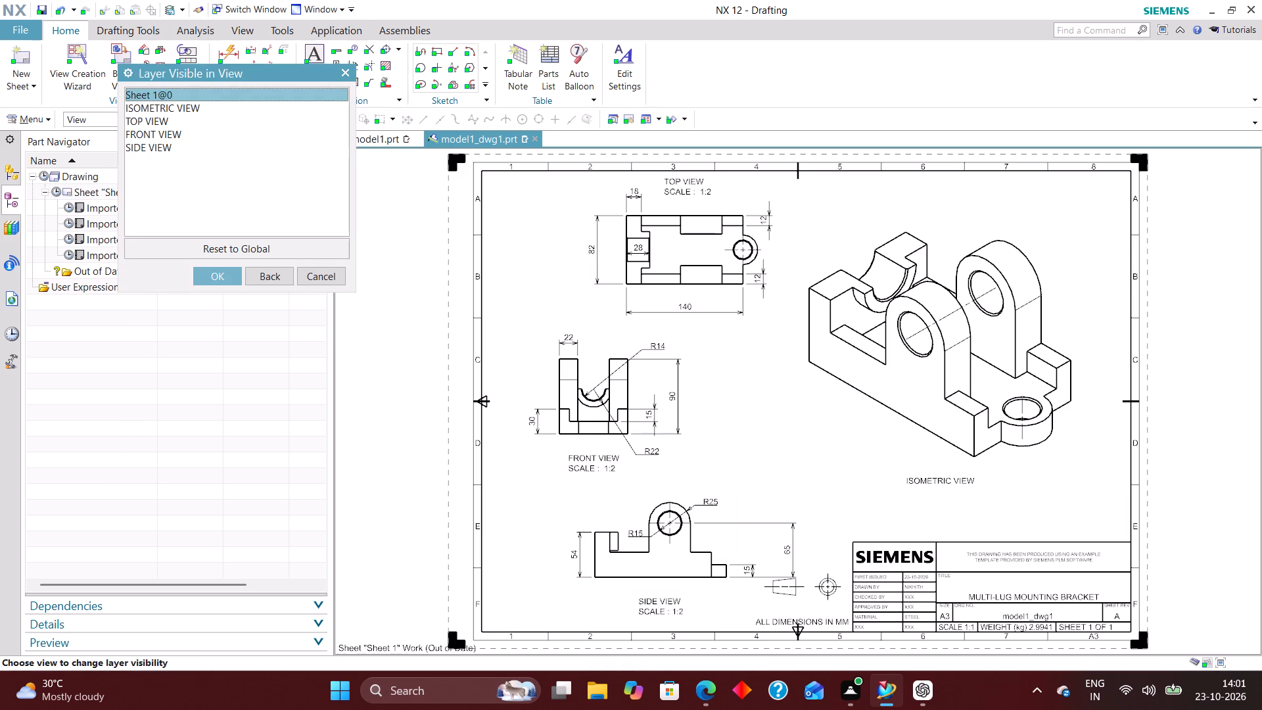
left_click(333, 279)
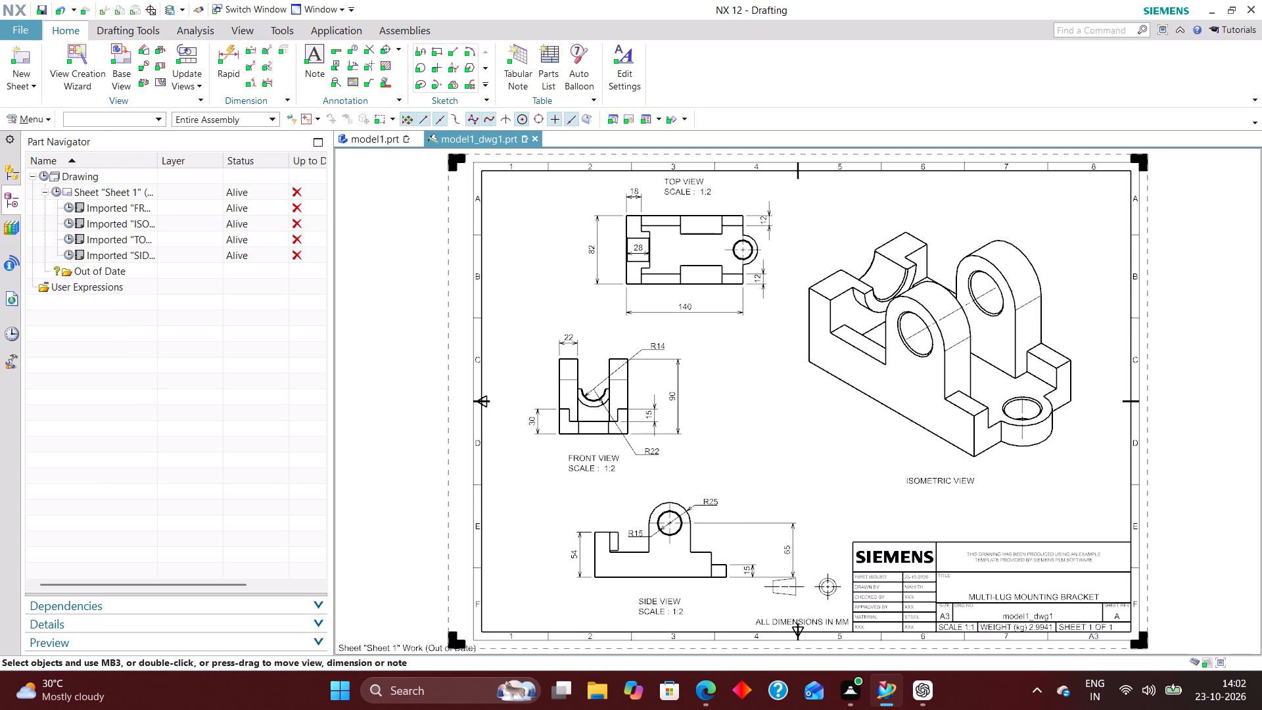
Update the out-of-date drawing sheet and its four views.
left_click(41, 172)
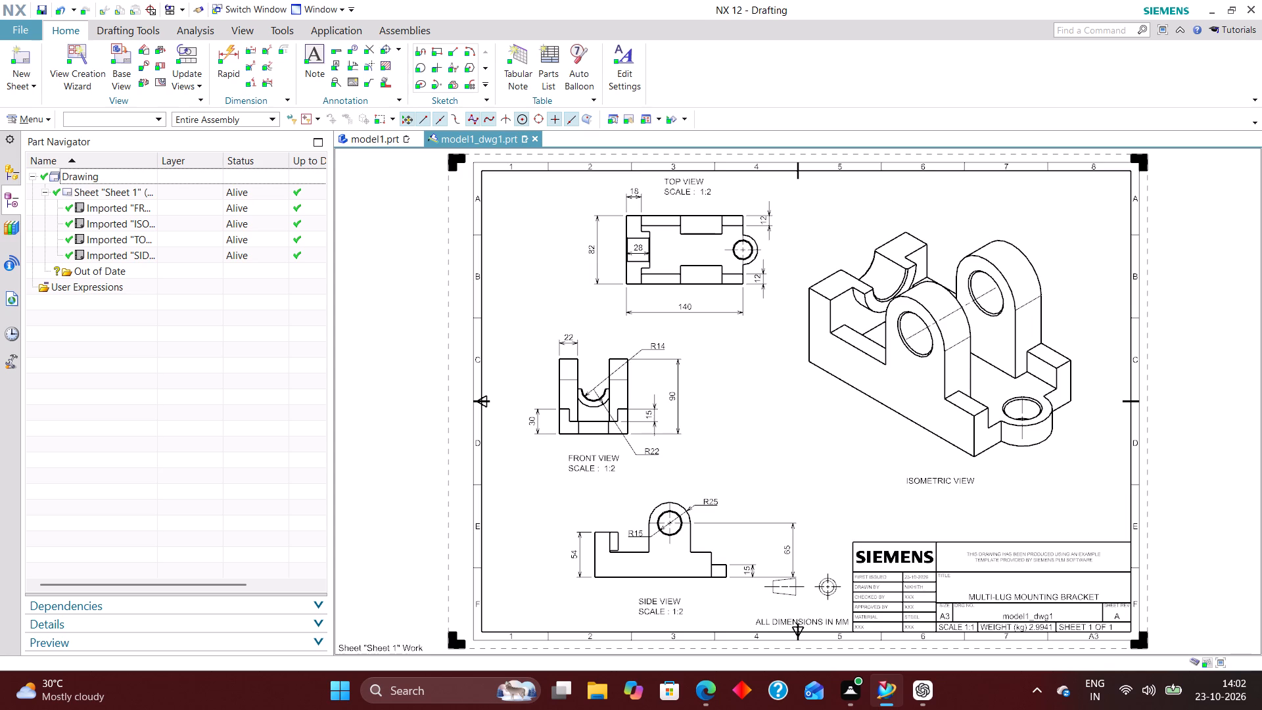
Select all dimensions on the sheet by filtering for dimensions and assign them to layer 223.
left_click(141, 120)
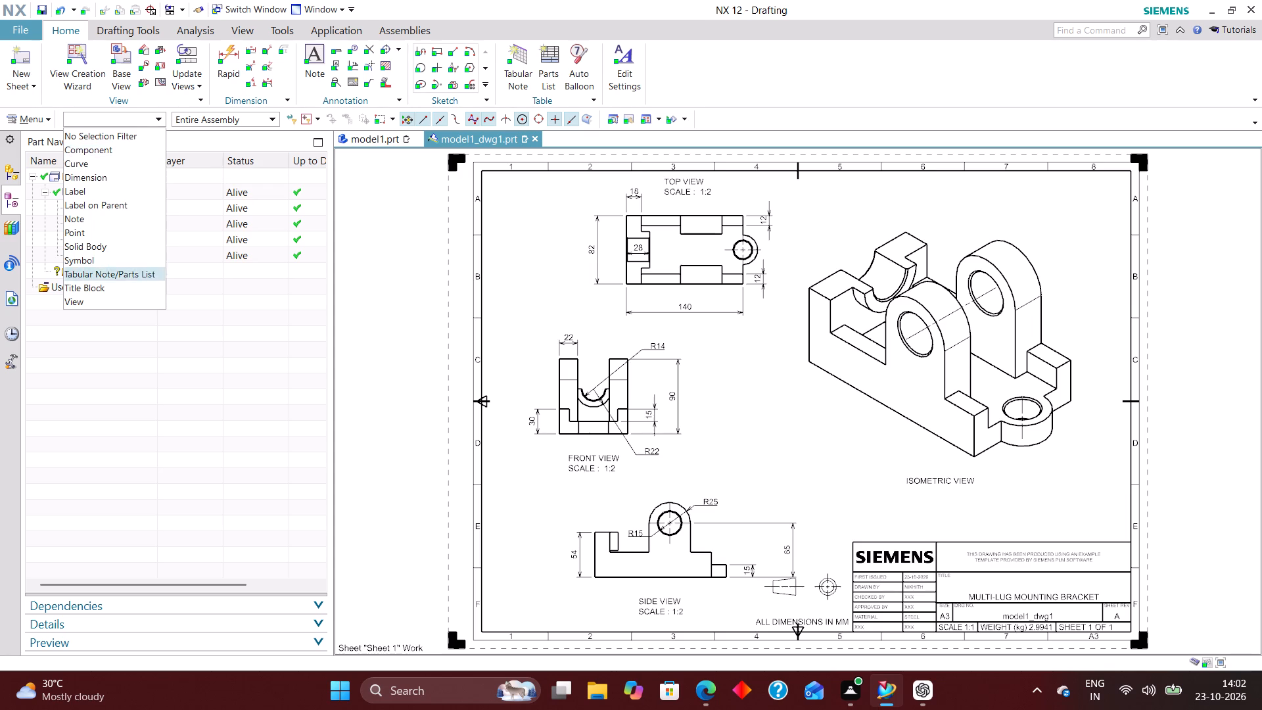
left_click(105, 174)
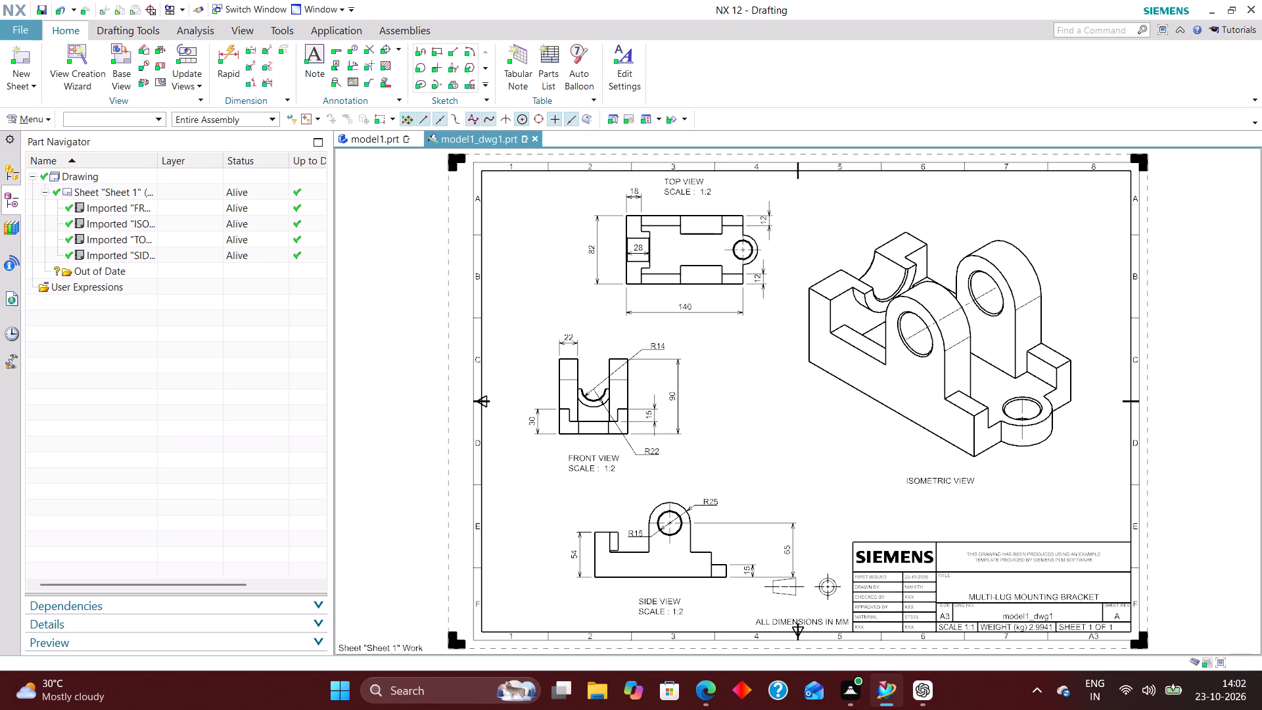
key("ctrl+a")
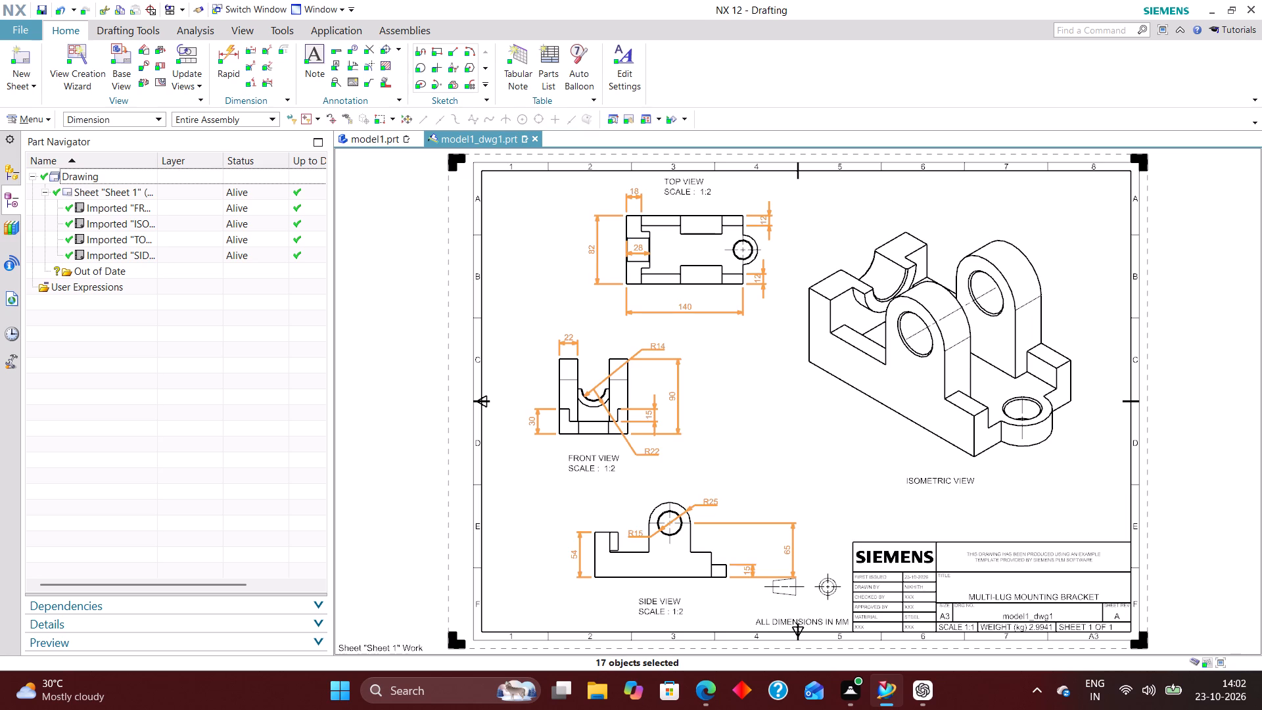
key("ctrl+j")
type("223")
key("Return")
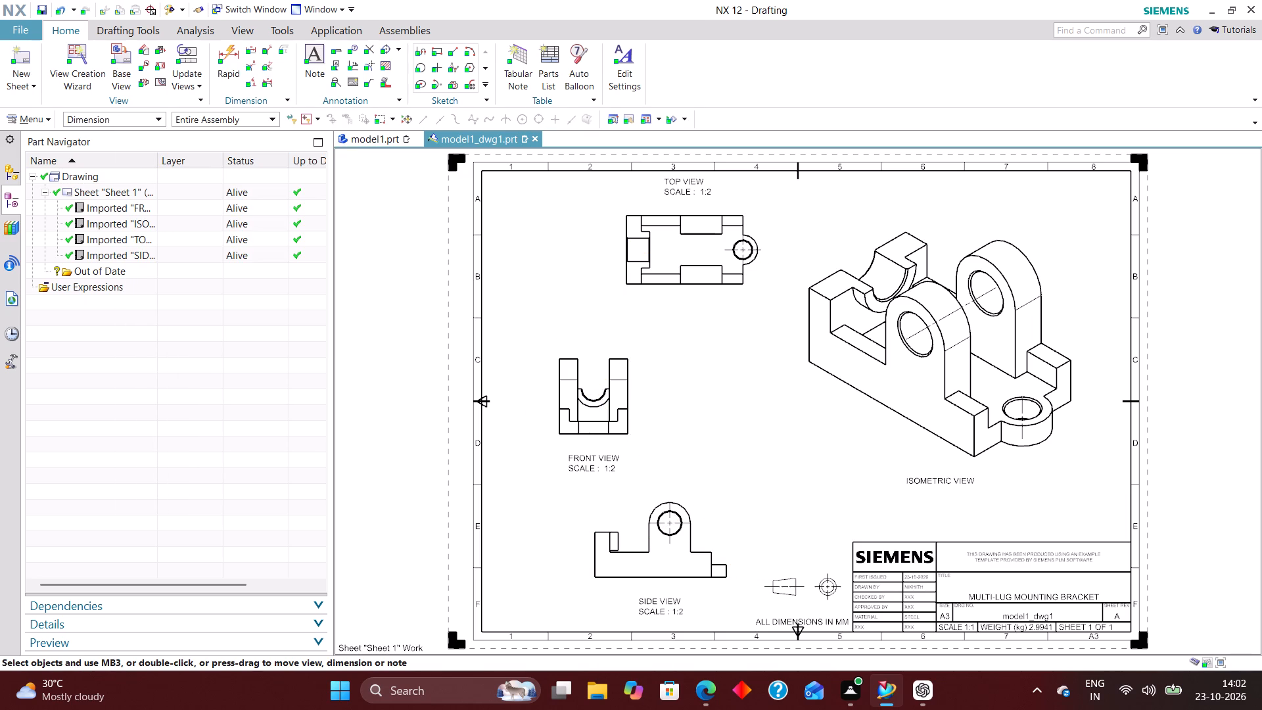
Select all notes on the sheet by filtering for notes and assign them to layer 224.
left_click(140, 120)
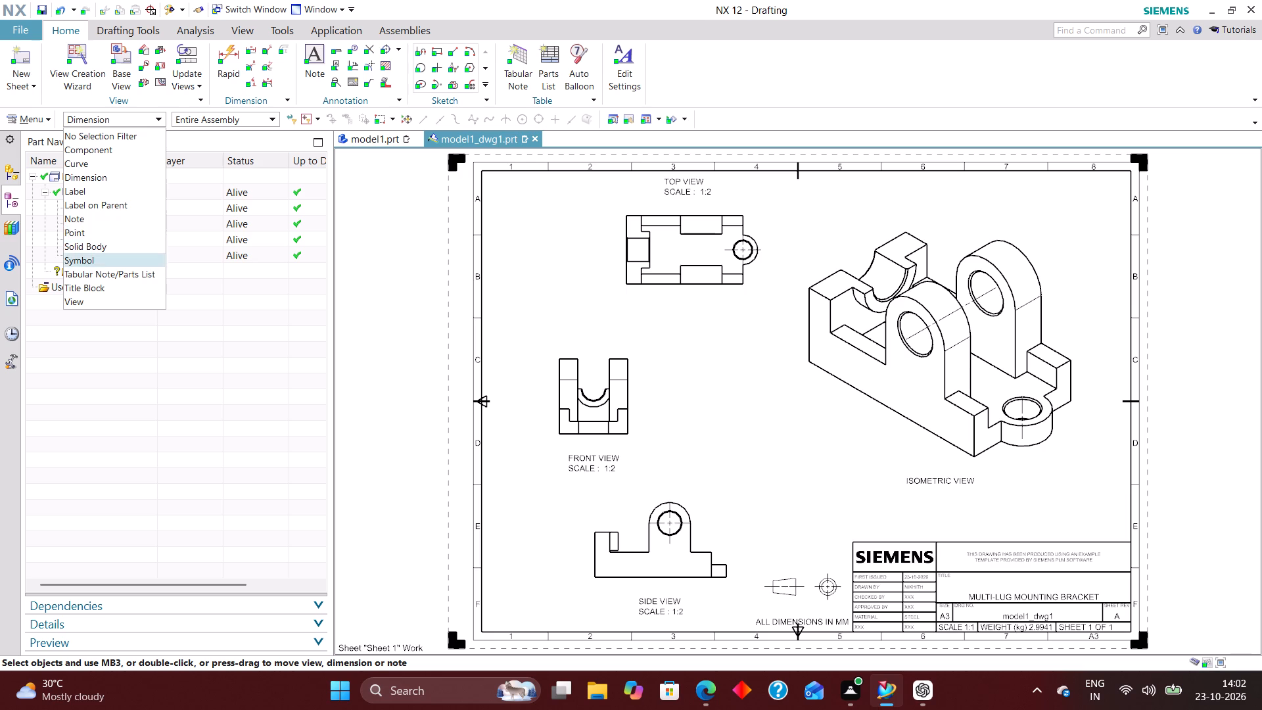
left_click(103, 217)
key("ctrl+a")
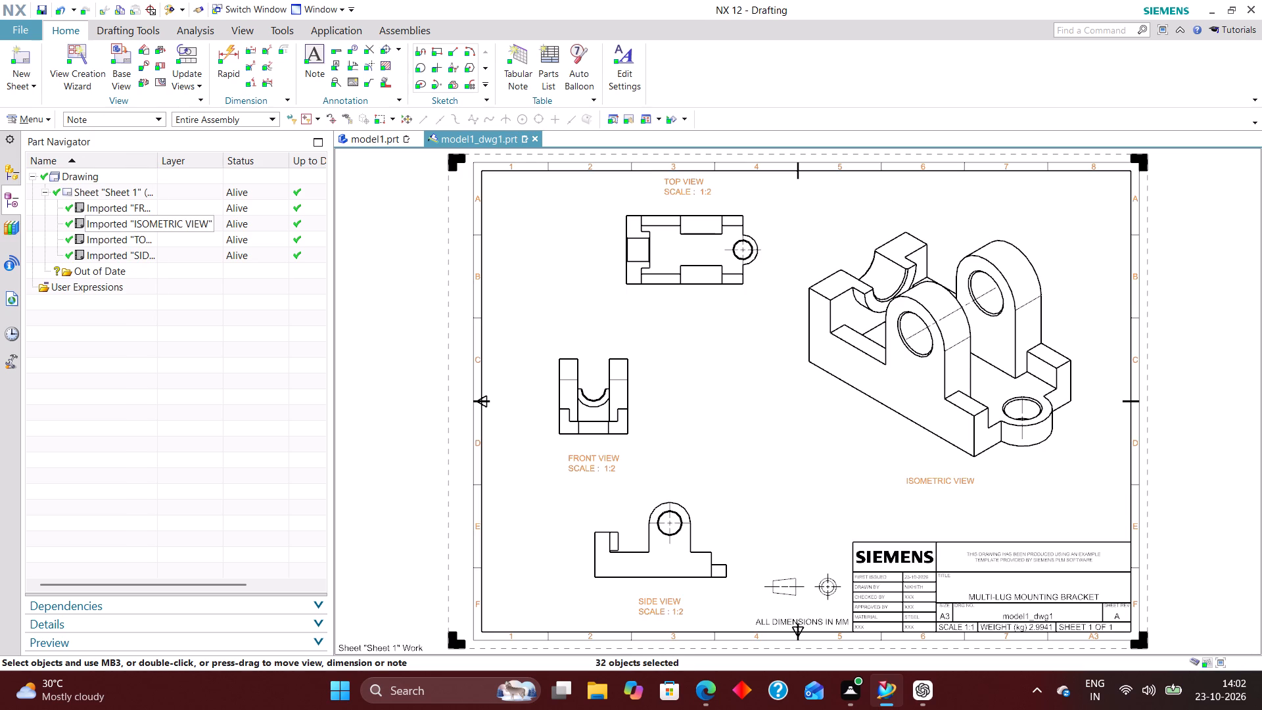
key("ctrl+j")
type("224")
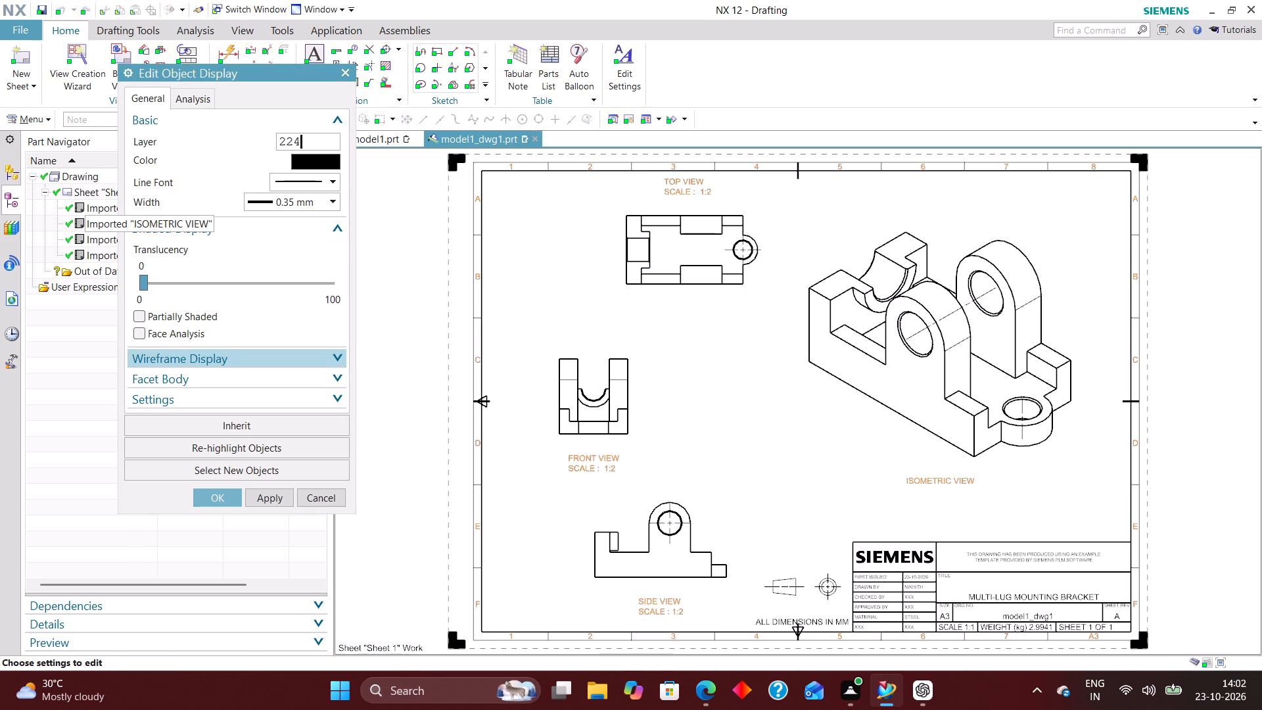
key("Return")
Select all symbols on the sheet by filtering for symbols and assign them to layer 225.
left_click(128, 120)
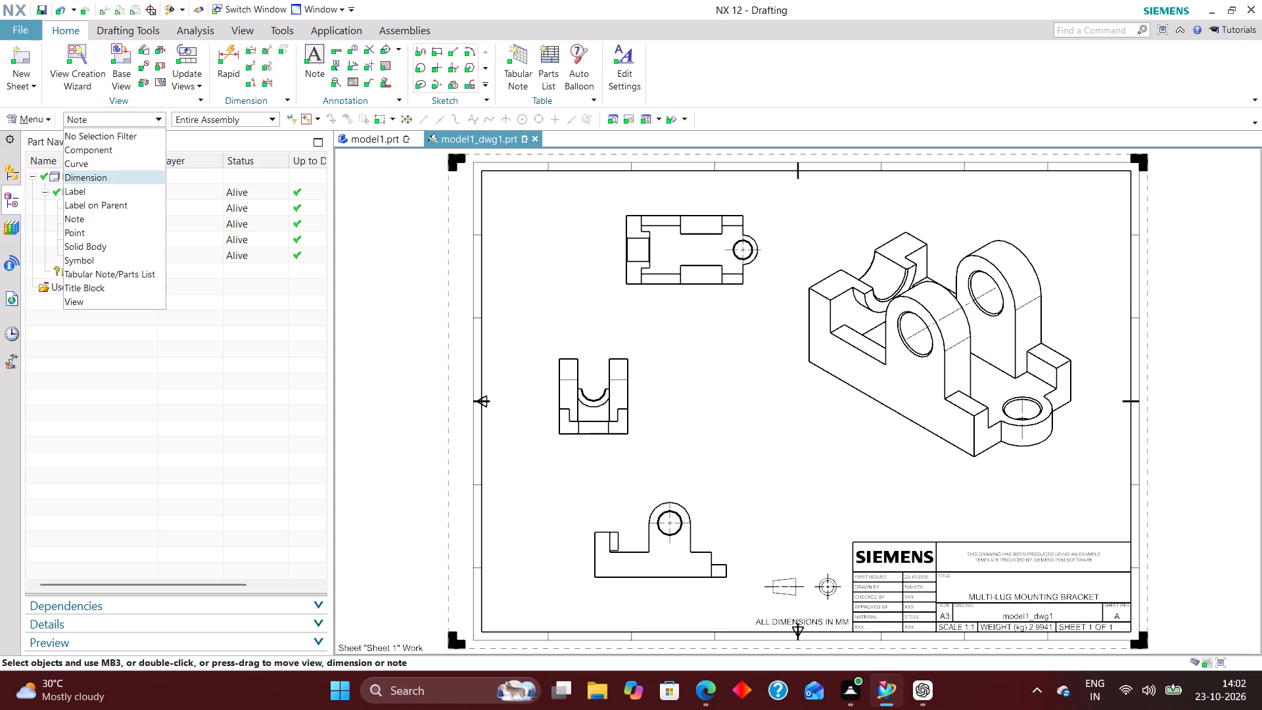
left_click(109, 261)
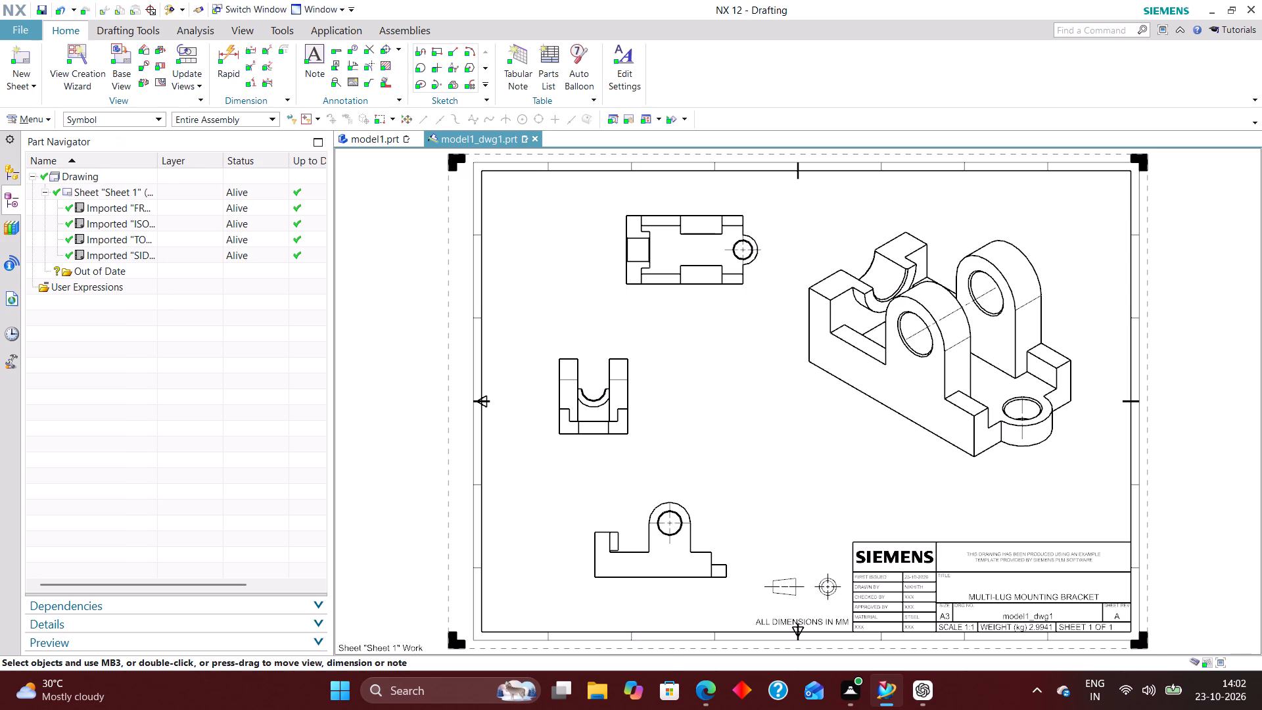
key("ctrl+a")
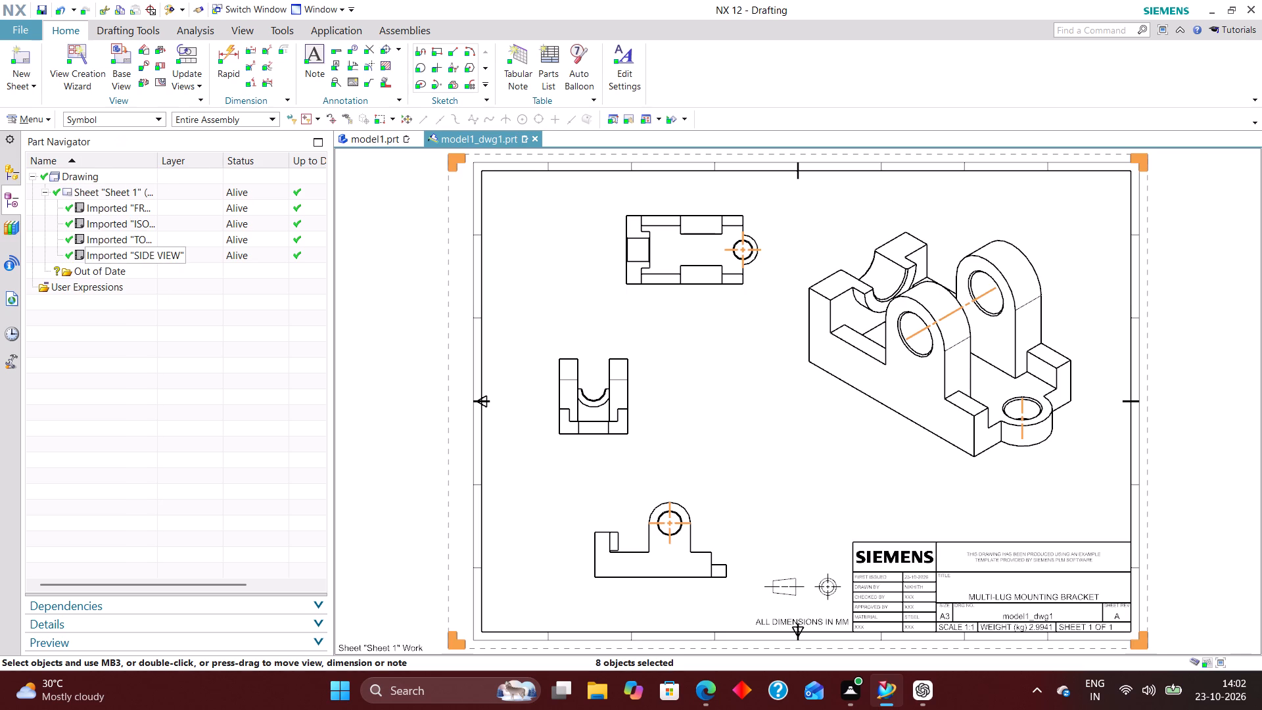
key("ctrl+j")
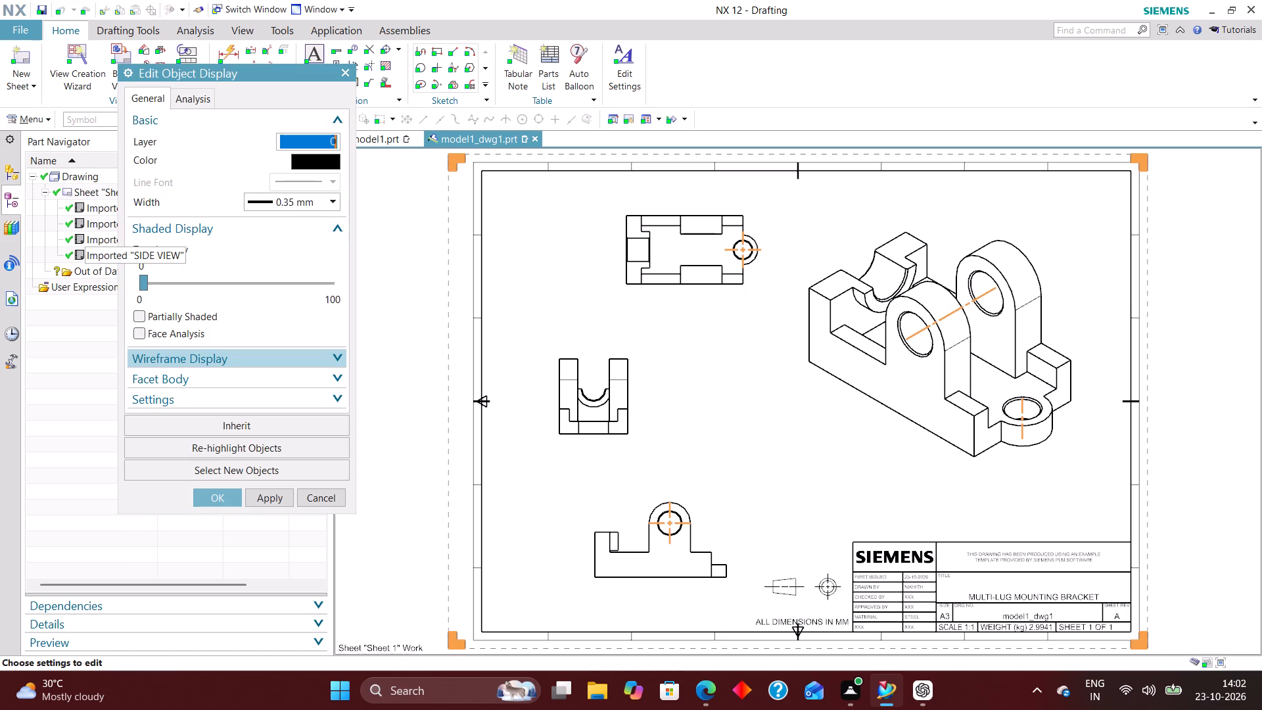
type("225")
key("Return")
Select the title block by filtering for title blocks and apply its object display settings with layer 256 and 0.70 mm width.
left_click(128, 120)
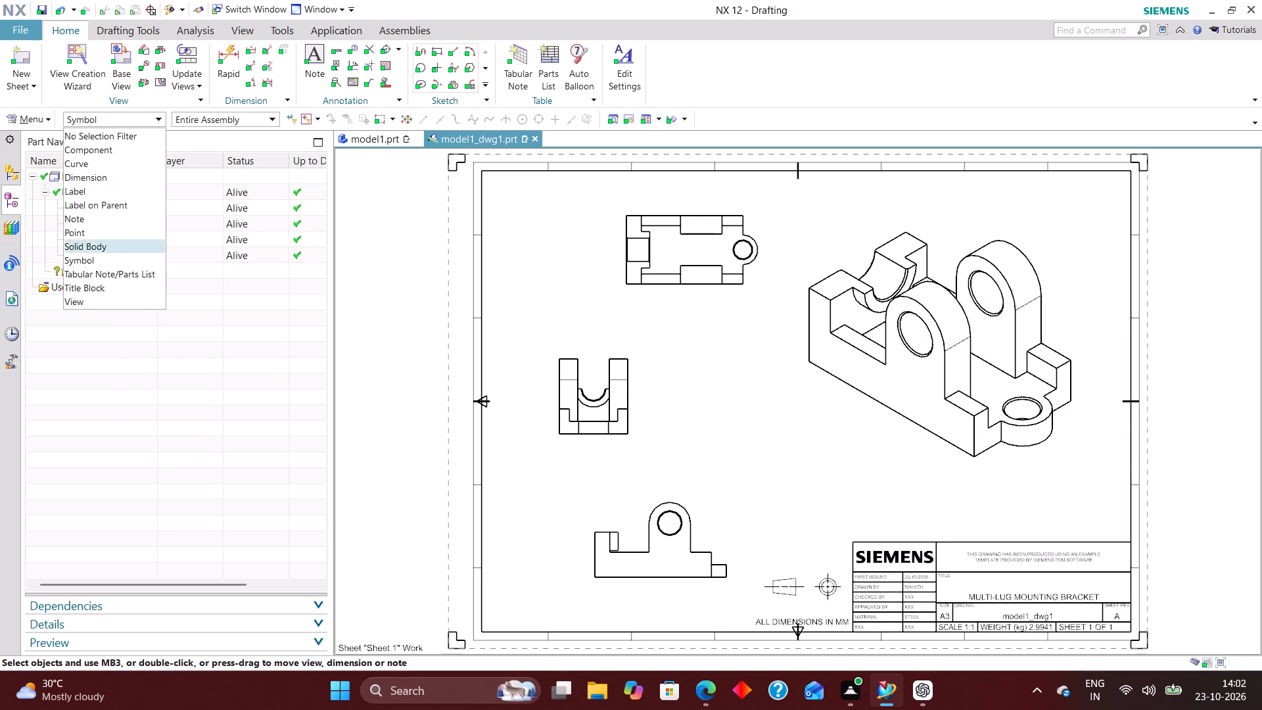
left_click(109, 289)
key("ctrl+a")
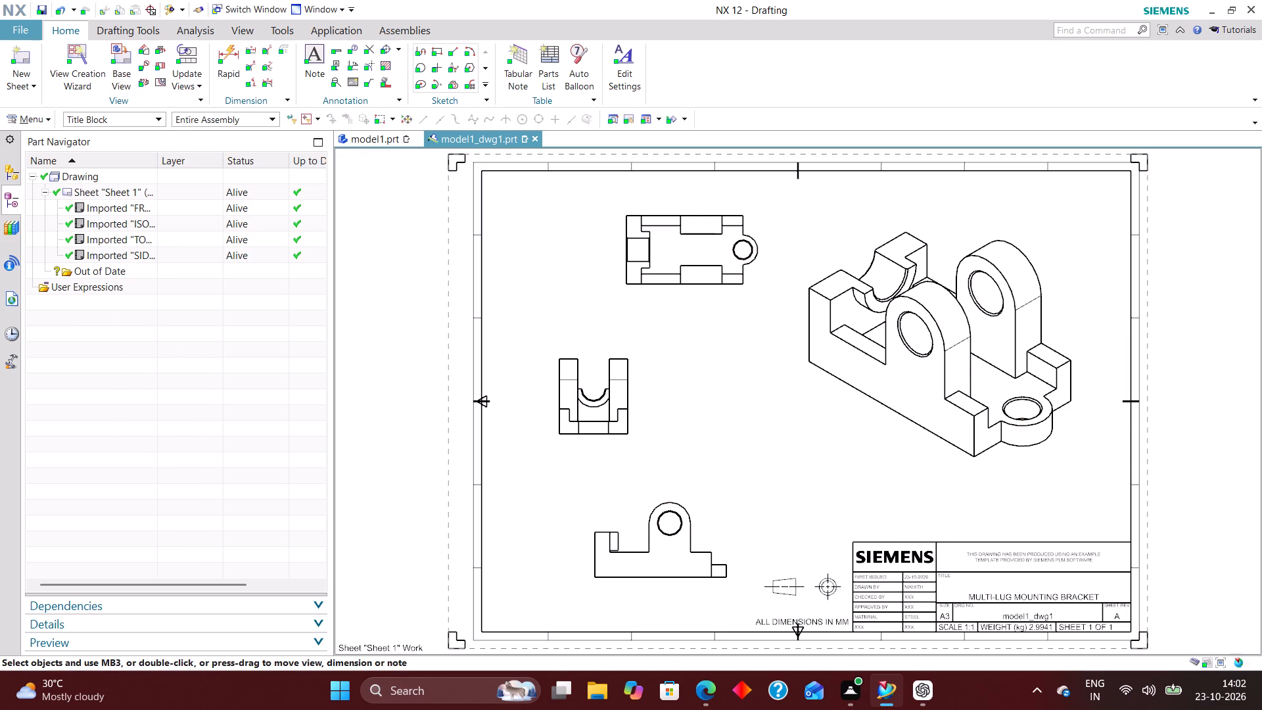
key("ctrl+j")
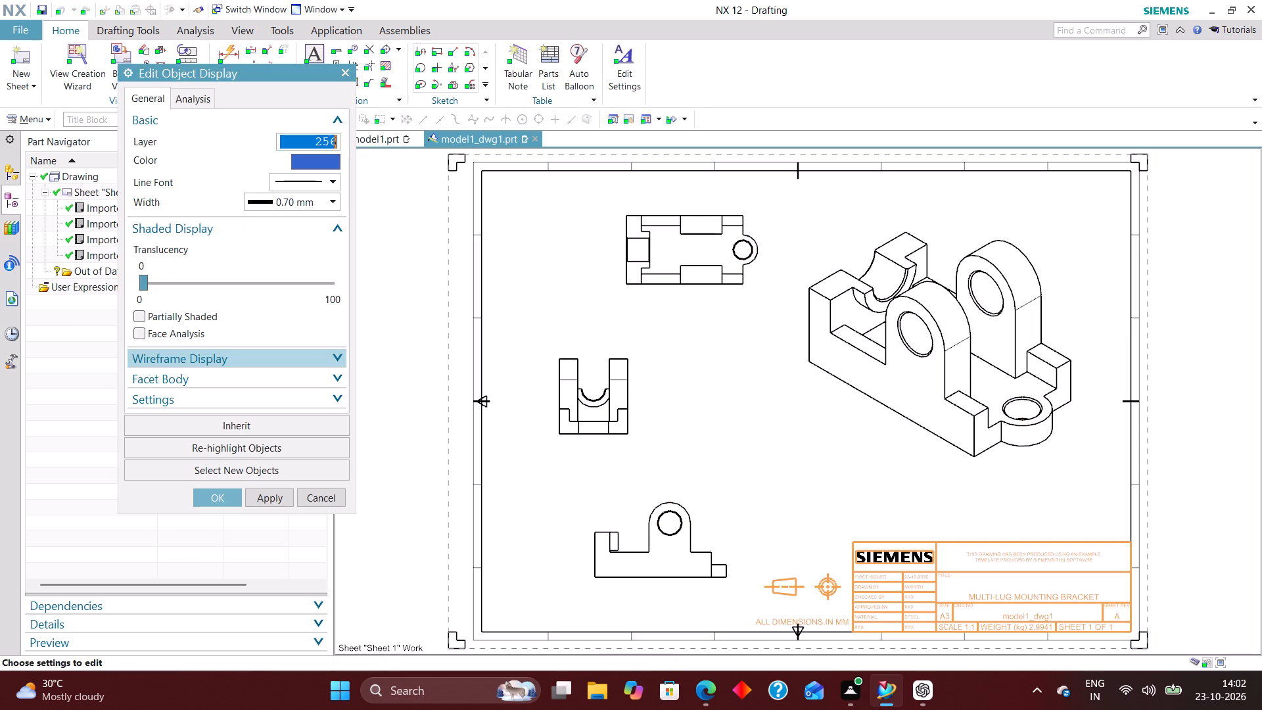
left_click(212, 496)
Turn on all layers in the layer settings, then set them all to visible only, keeping layer 2 as the work layer.
key("ctrl+l")
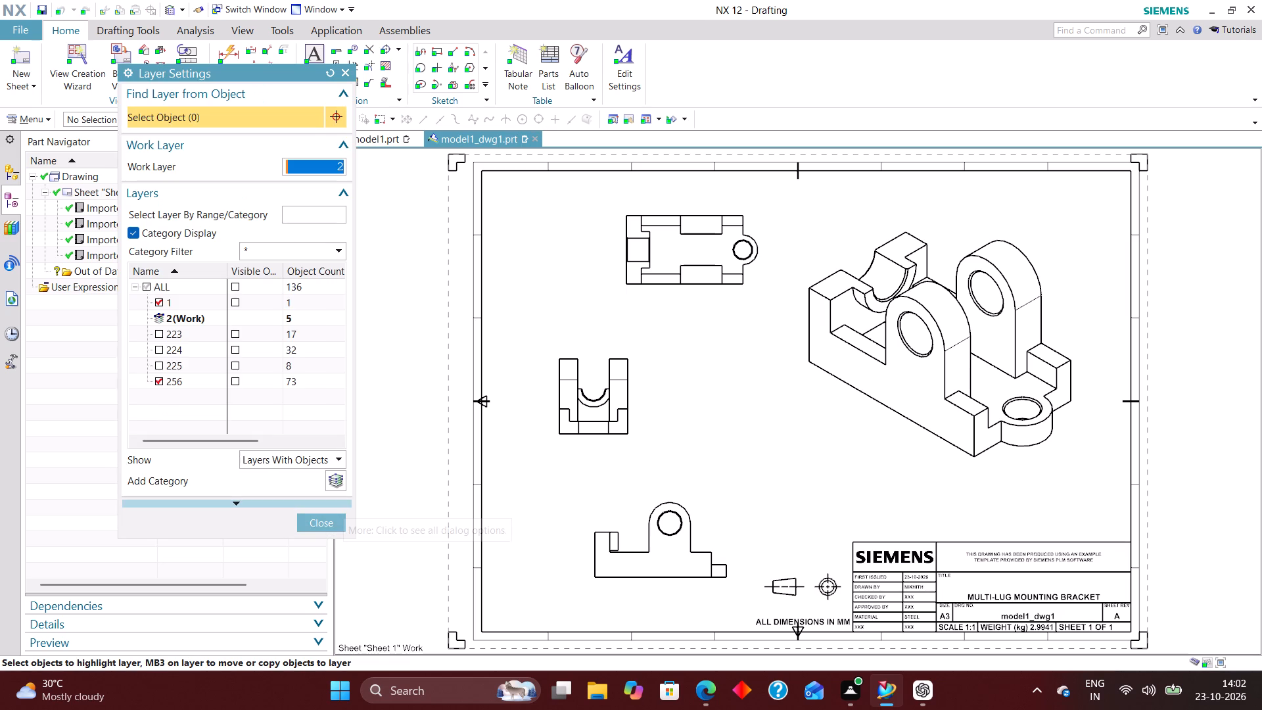
left_click(144, 283)
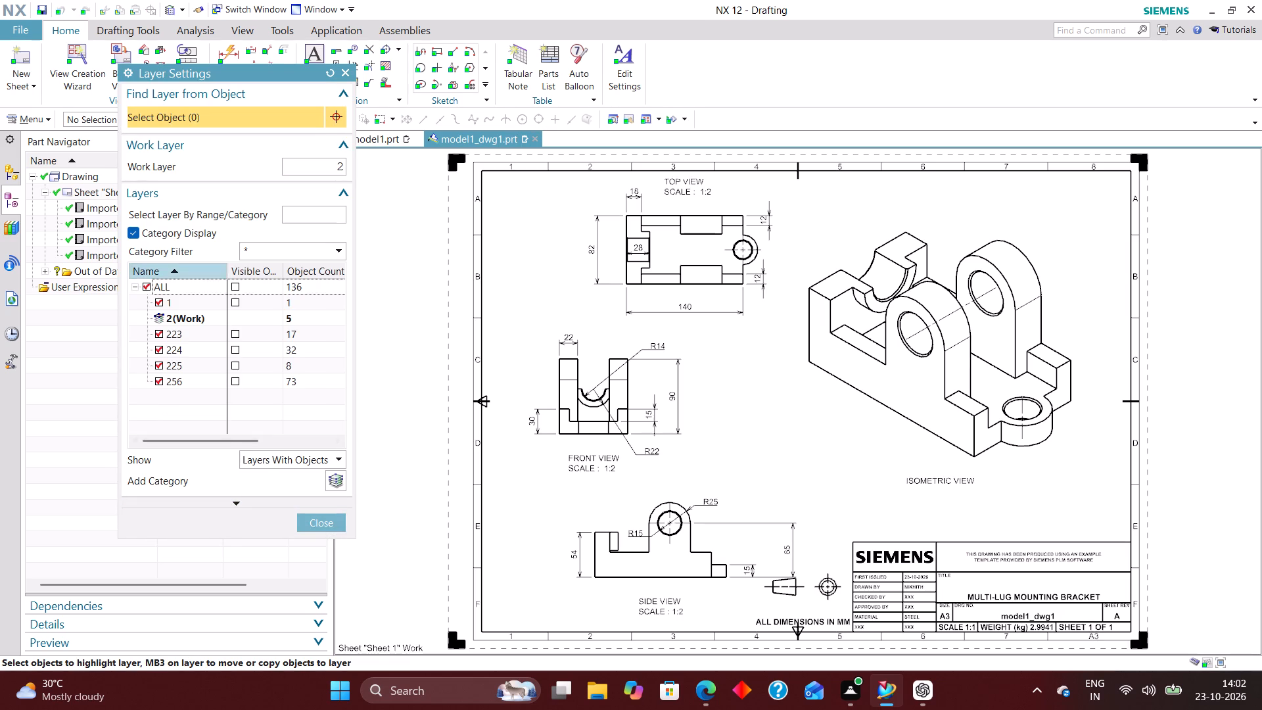
left_click(230, 281)
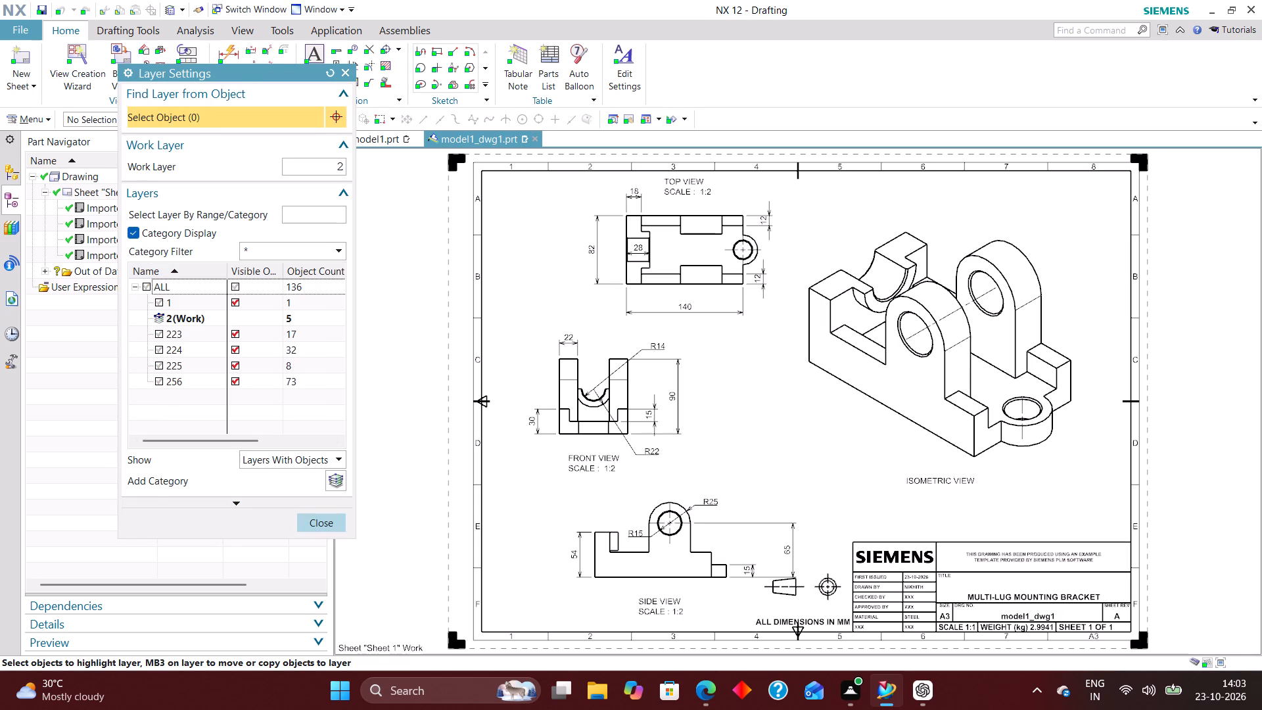
left_click(331, 523)
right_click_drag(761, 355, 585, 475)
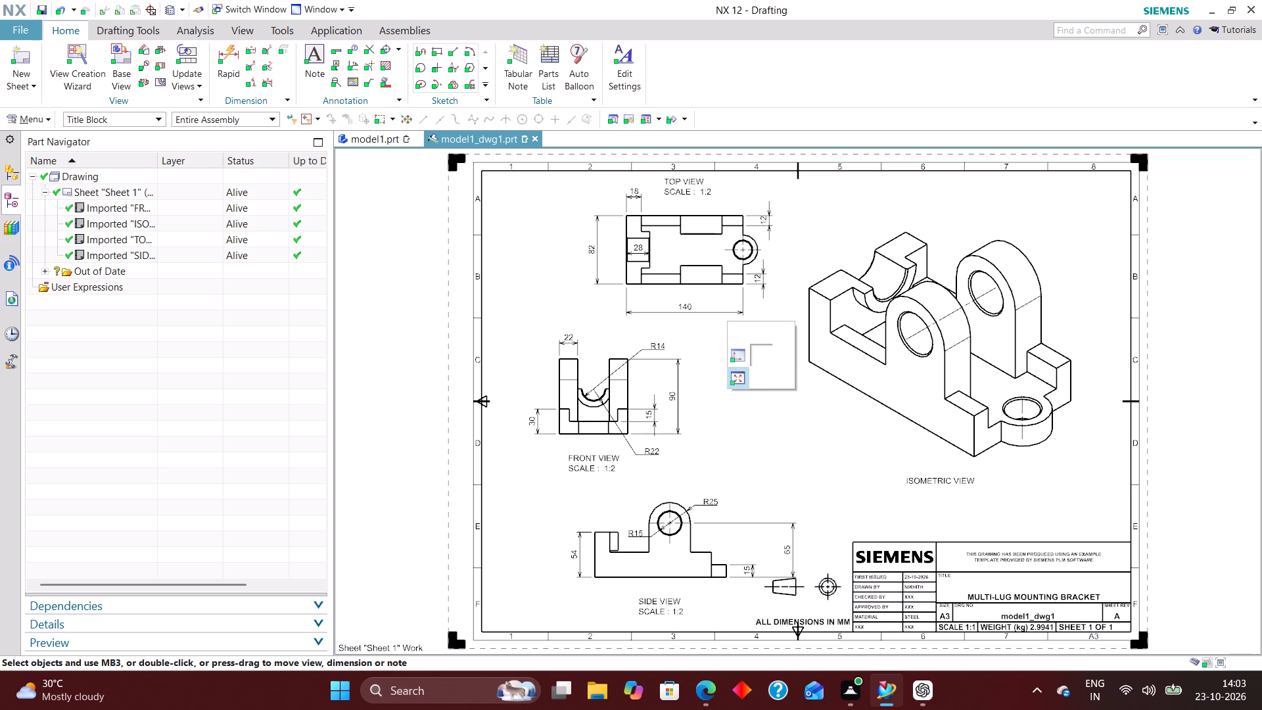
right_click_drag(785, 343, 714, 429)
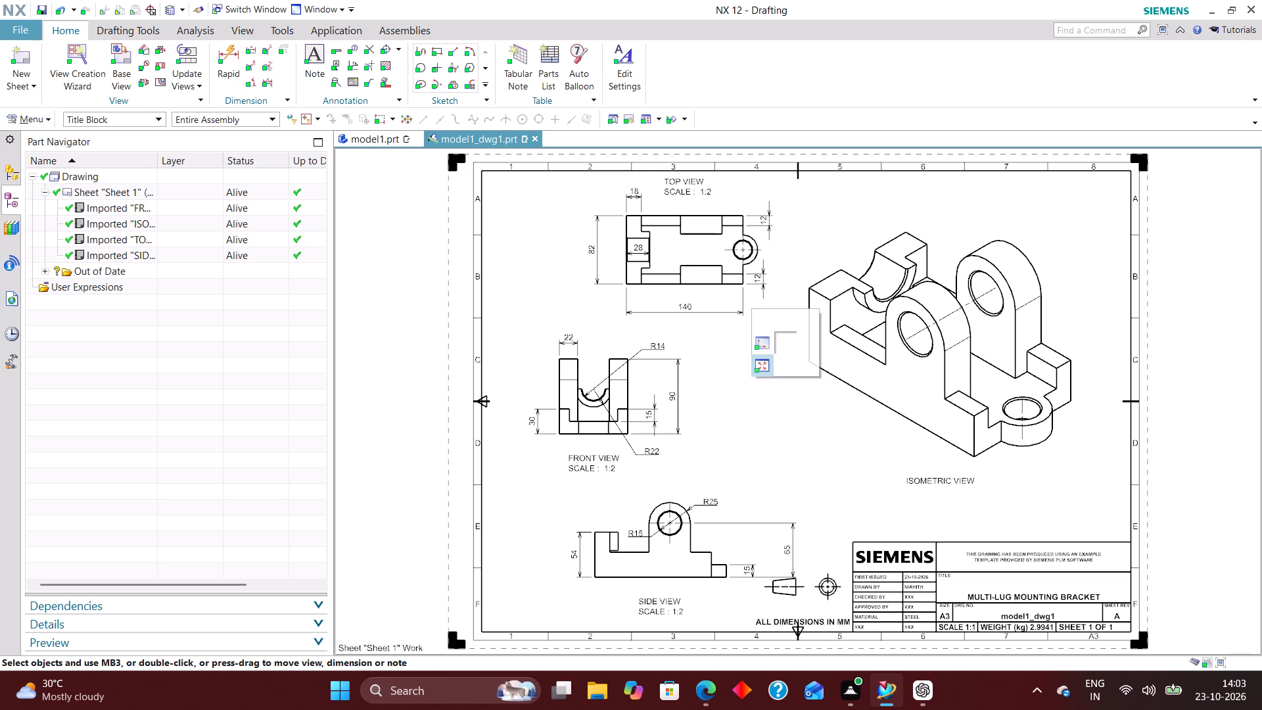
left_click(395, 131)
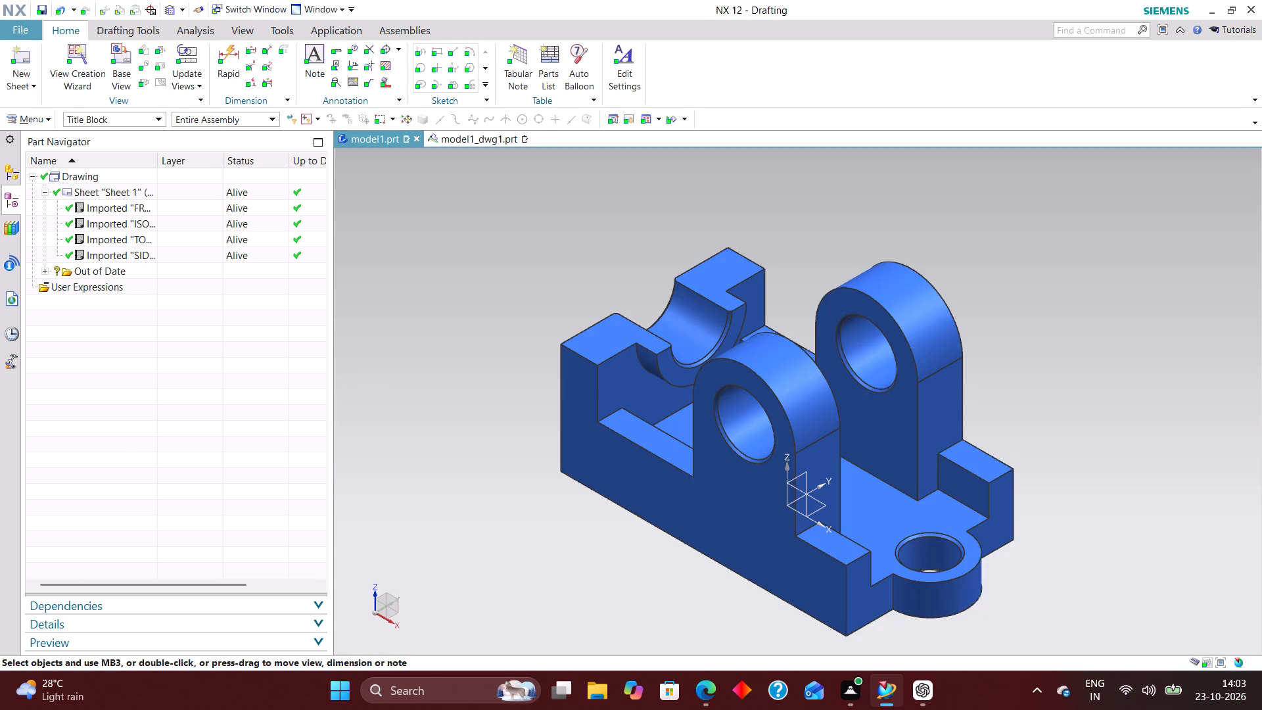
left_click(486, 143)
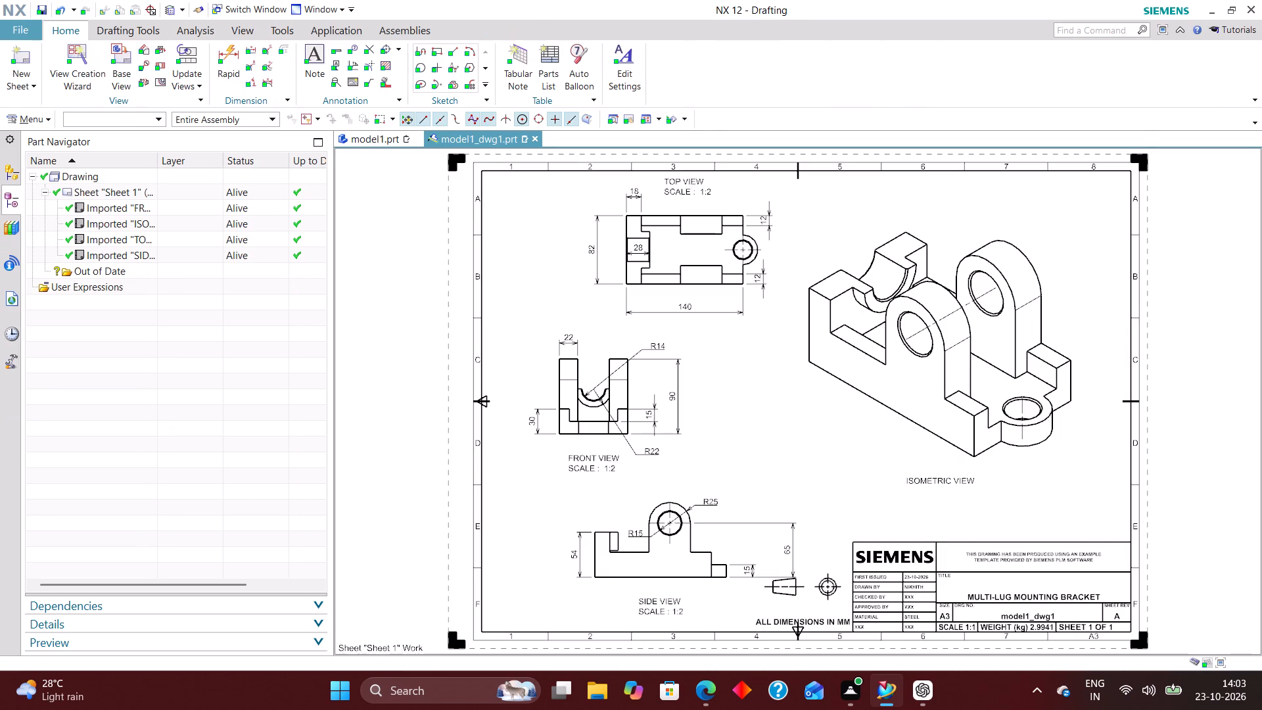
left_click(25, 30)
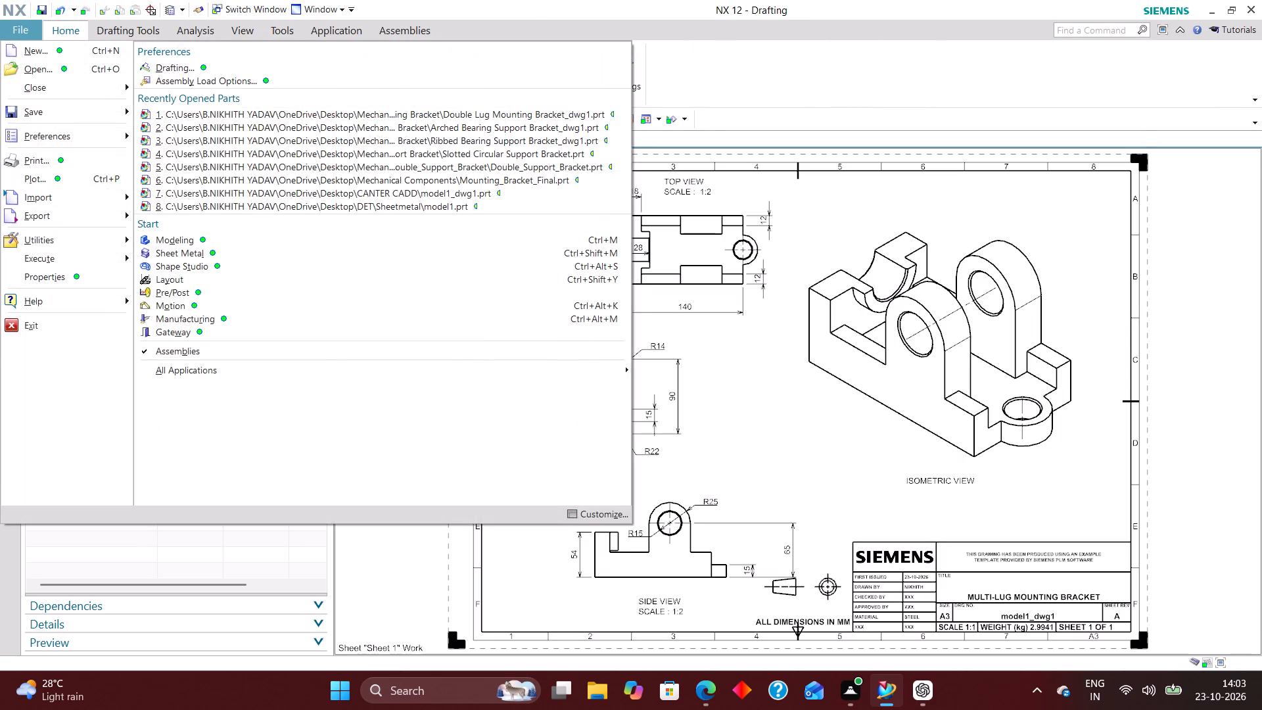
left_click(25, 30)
Switch to the model1 part and stop the journal recording.
left_click(389, 135)
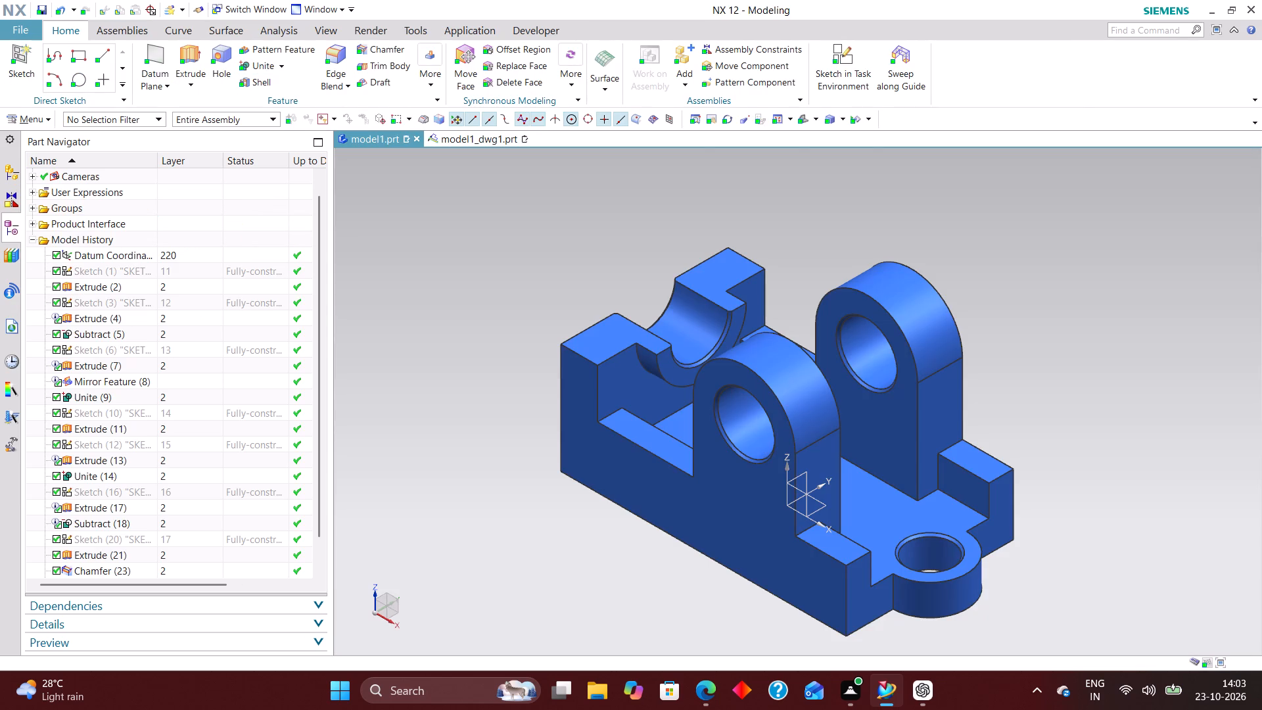
left_click(543, 30)
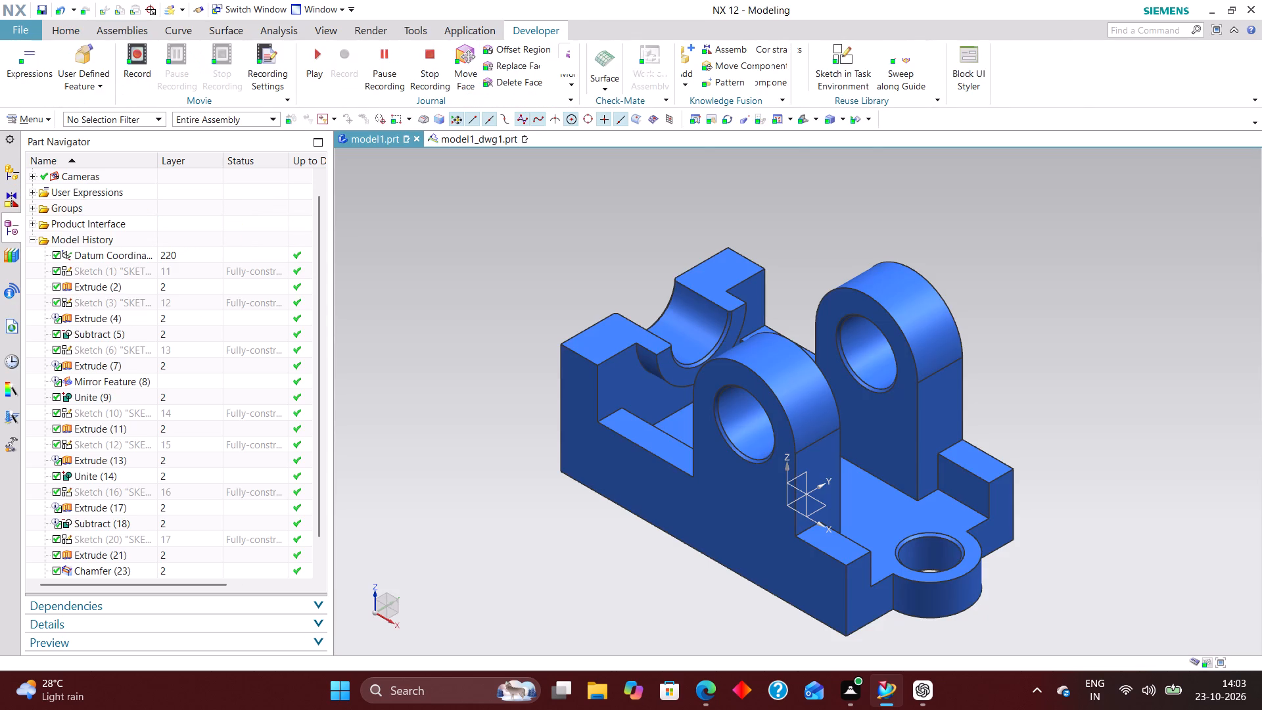
left_click(425, 54)
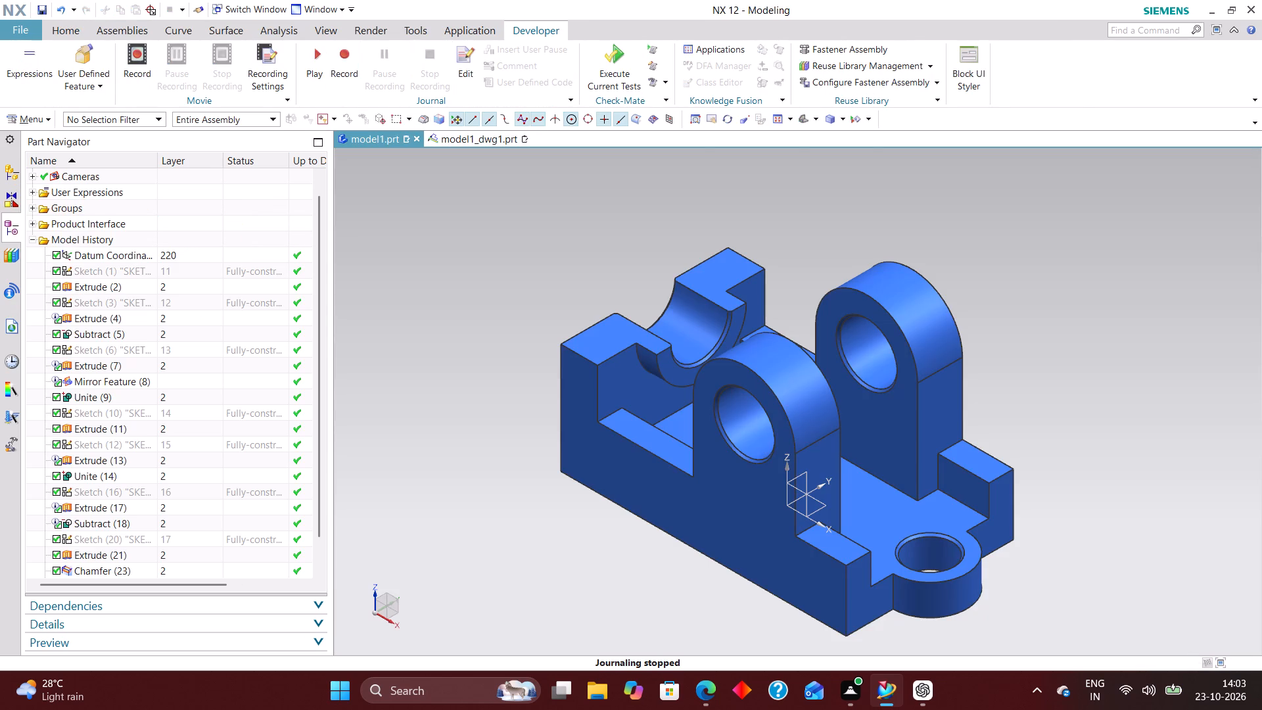
Return to the drawing, start Save As and name the referenced model part Multi-Lug Mounting Bracket.
left_click(22, 28)
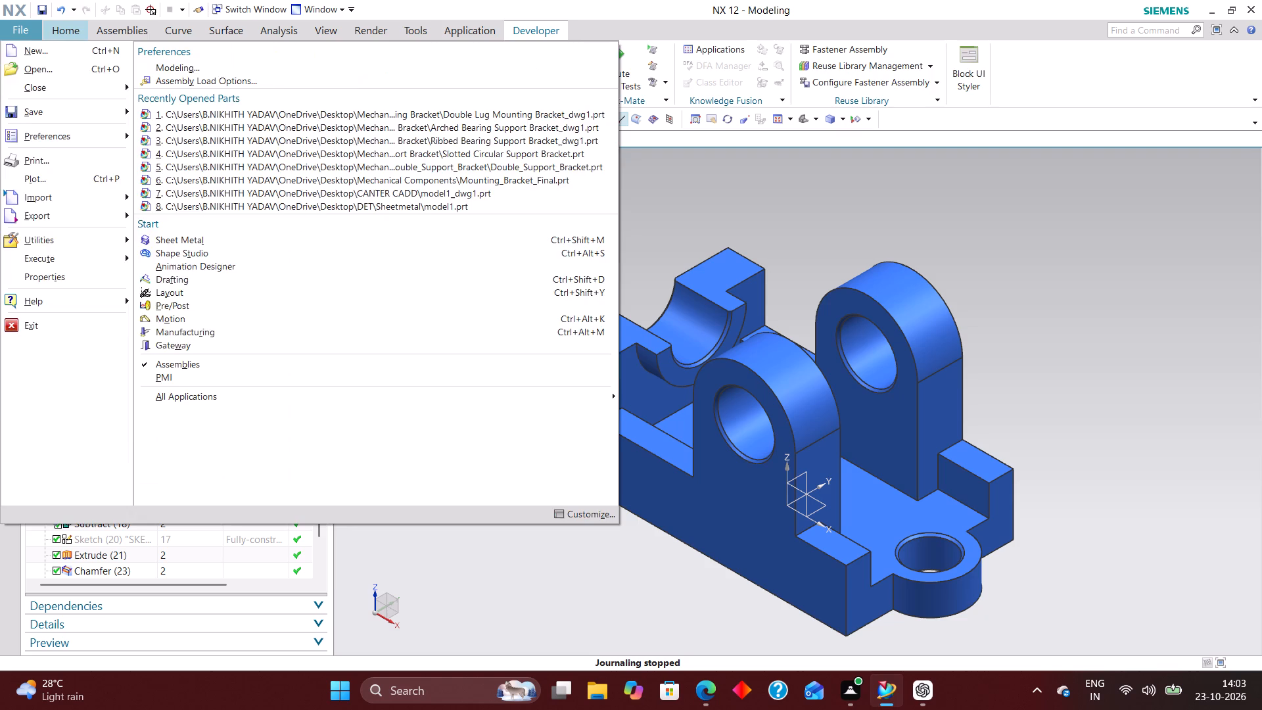
left_click(66, 32)
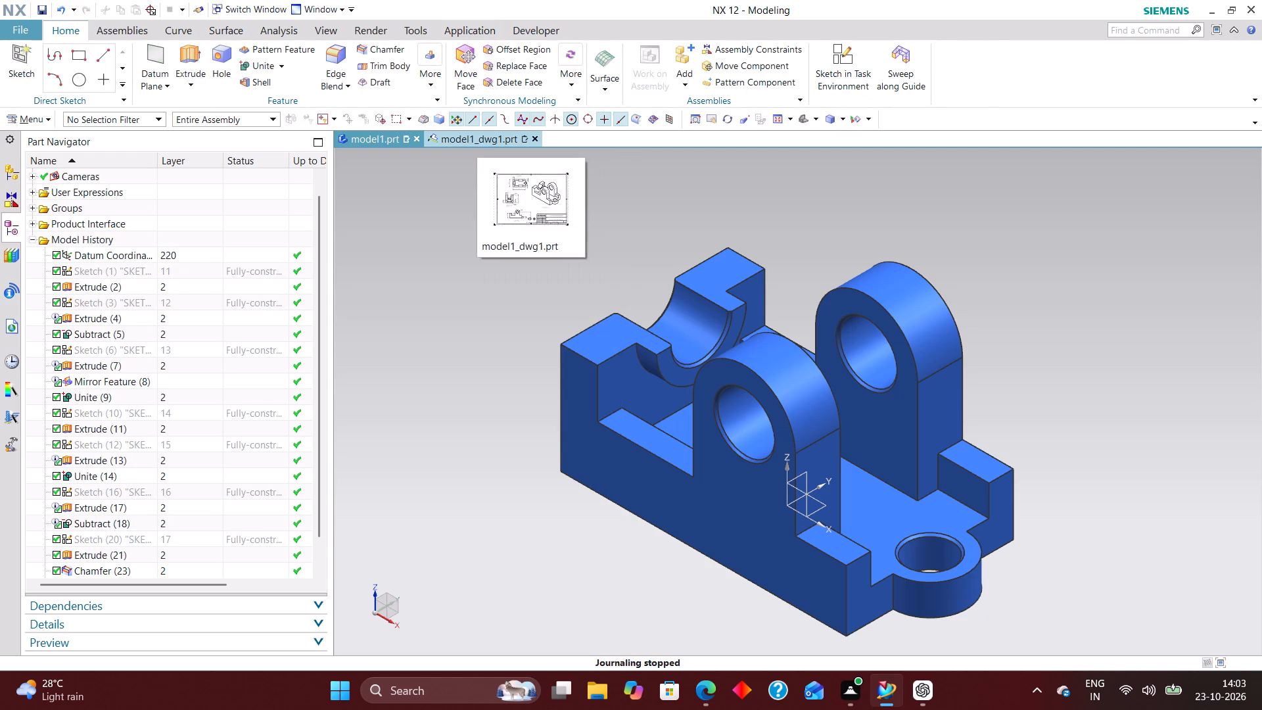
left_click(477, 143)
left_click(30, 31)
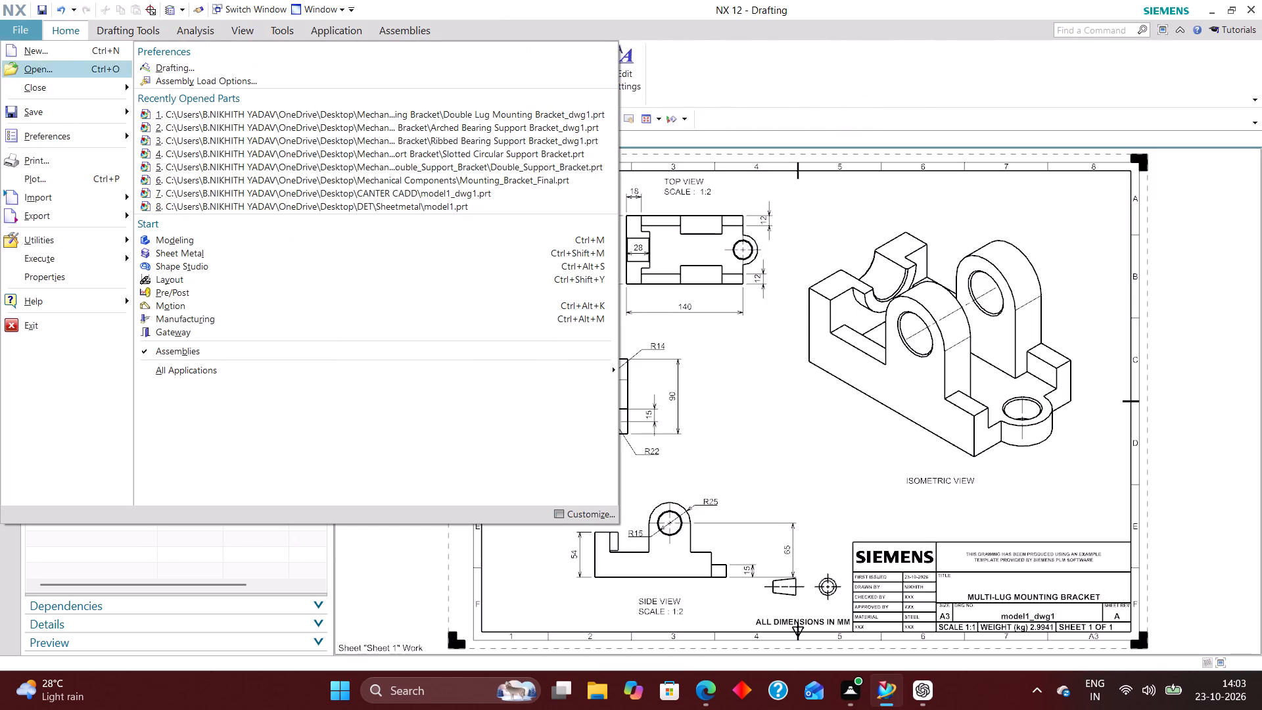
left_click(45, 104)
left_click(223, 143)
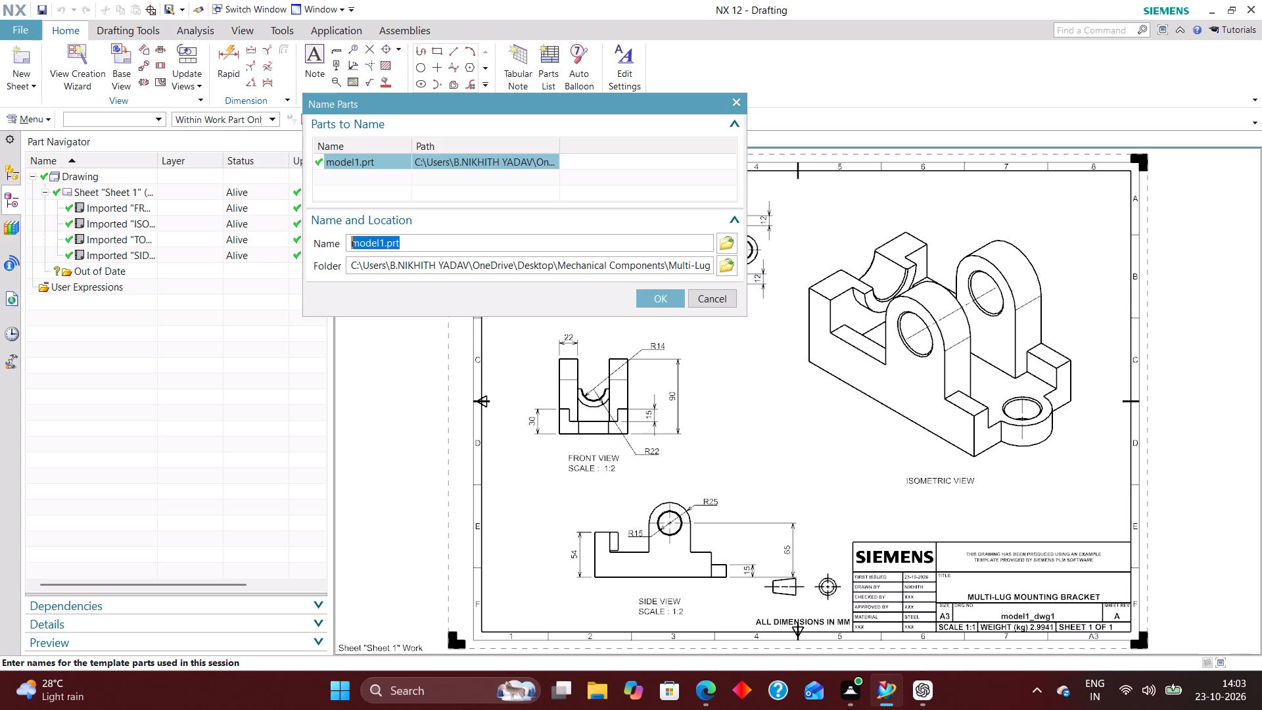
key("BackSpace")
key("ctrl+v")
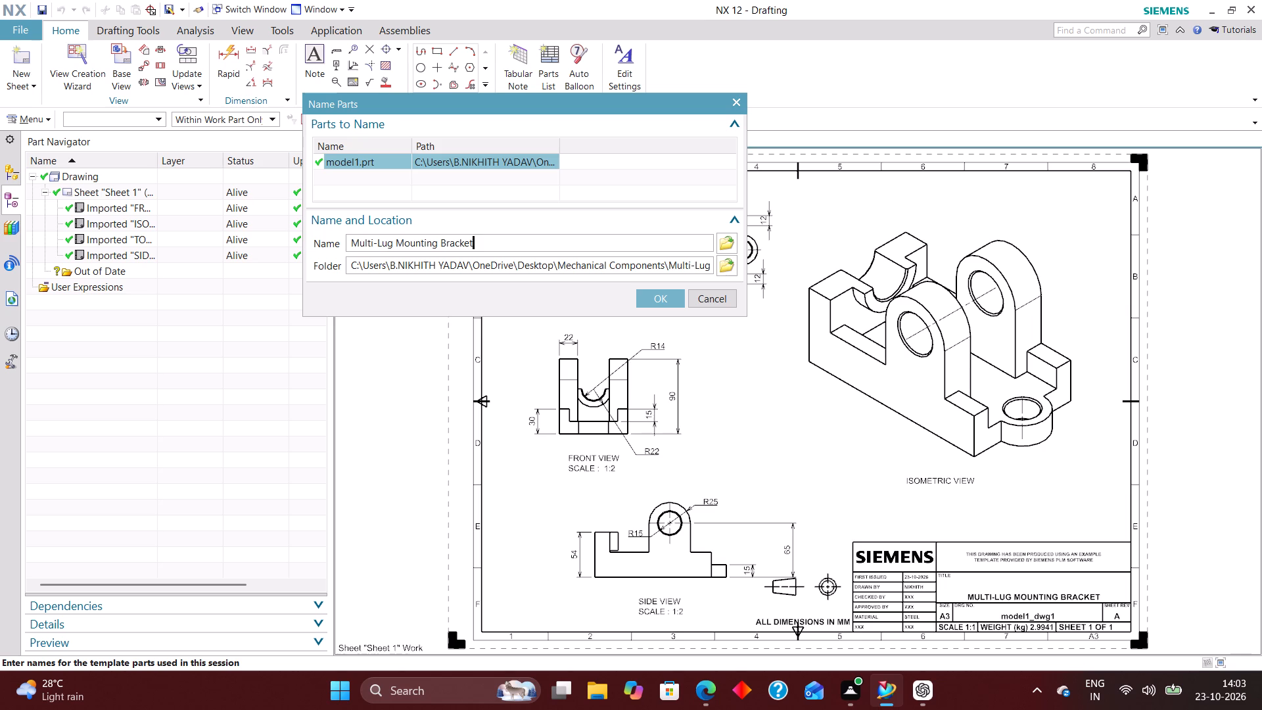
left_click(669, 296)
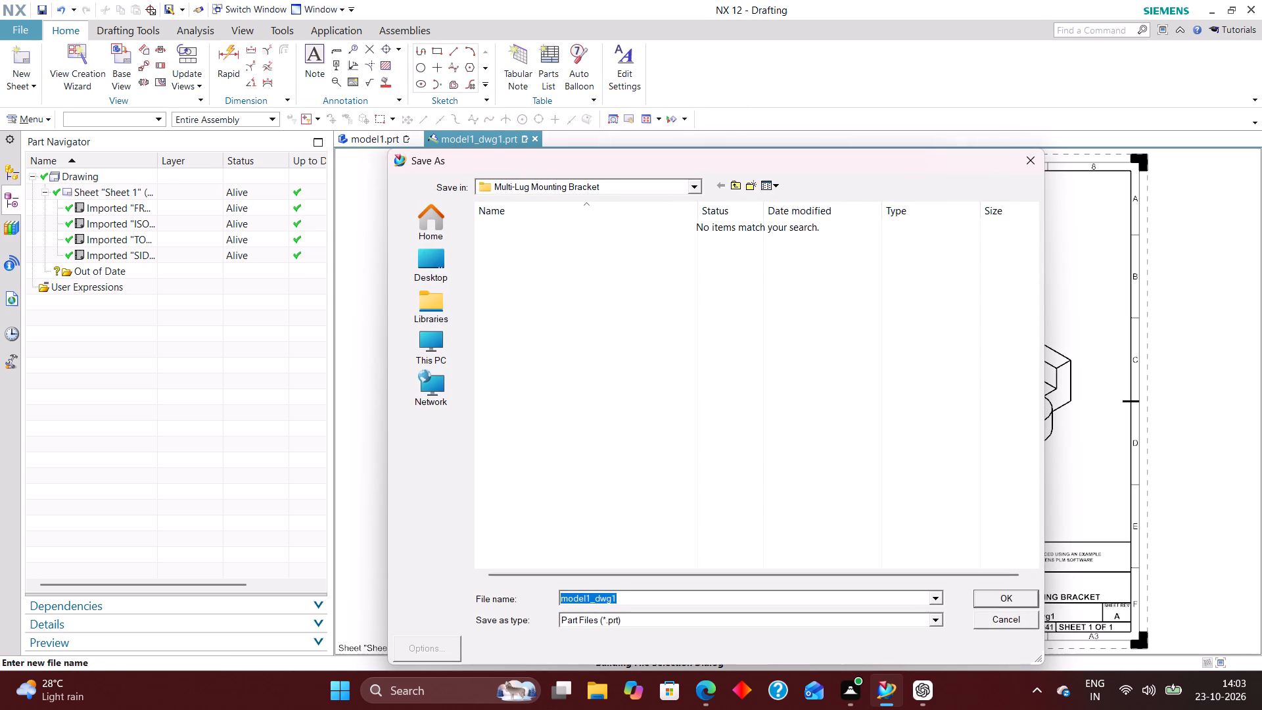
Save the drawing as Multi-Lug Mounting Bracket_dwg1 in the Multi-Lug Mounting Bracket folder.
left_click(588, 600)
key("BackSpace")
key("BackSpace")
key("BackSpace")
key("BackSpace")
key("BackSpace")
key("BackSpace")
key("BackSpace")
key("BackSpace")
key("BackSpace")
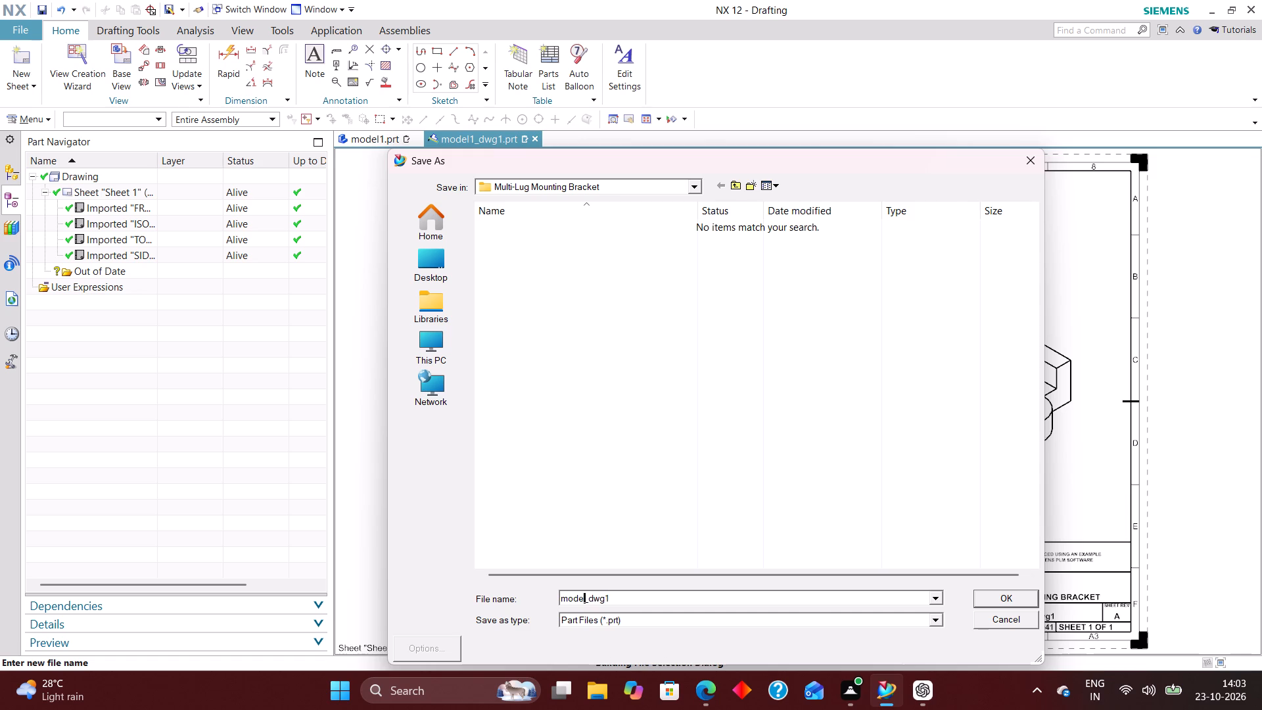
key("ctrl+v")
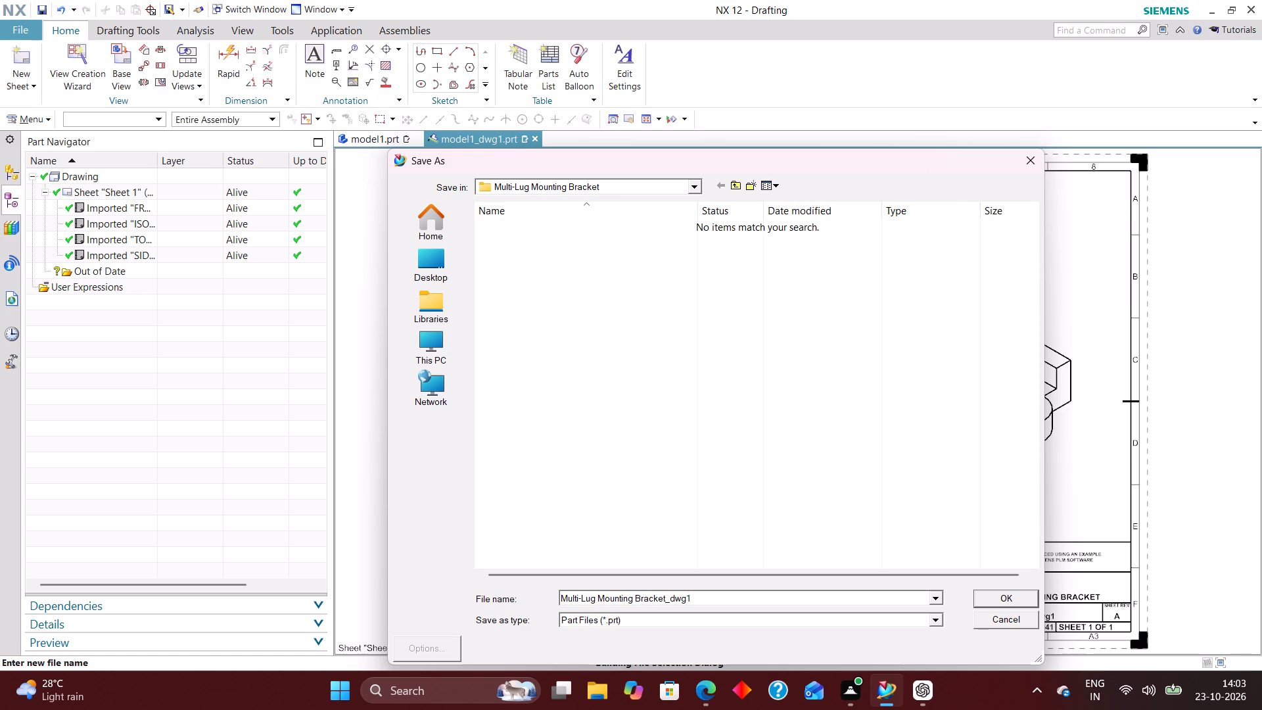
key("Return")
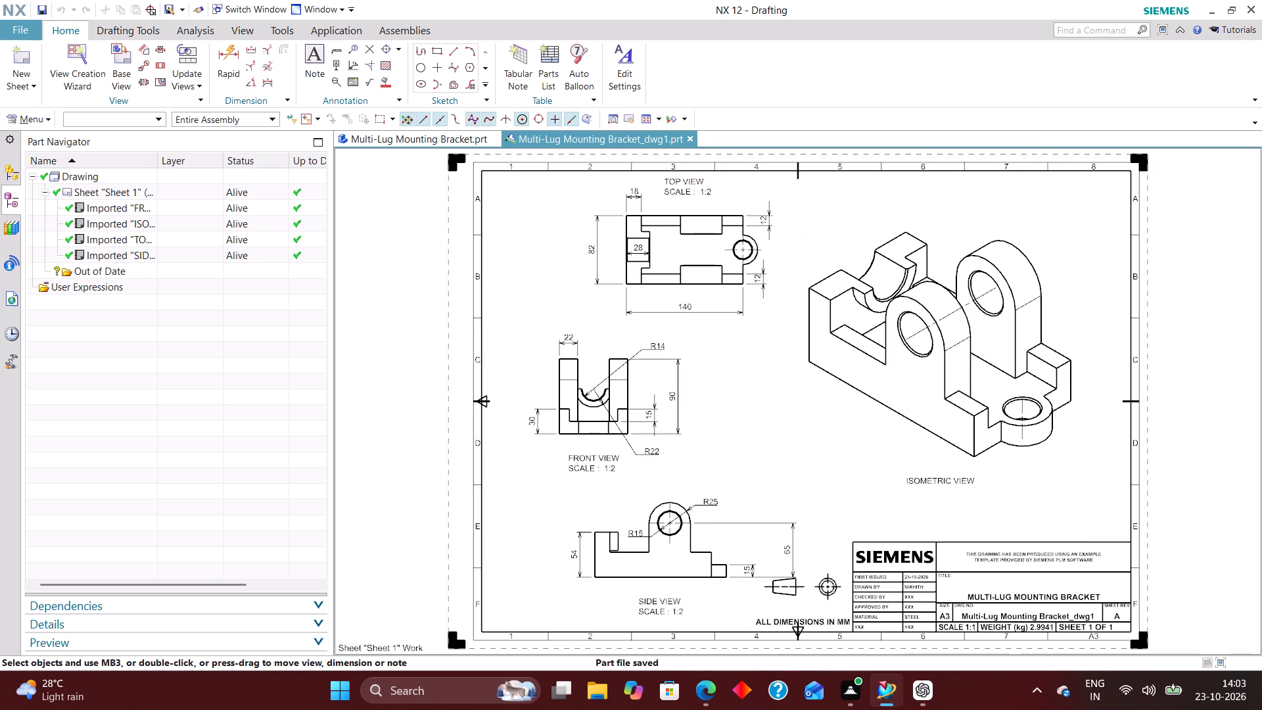